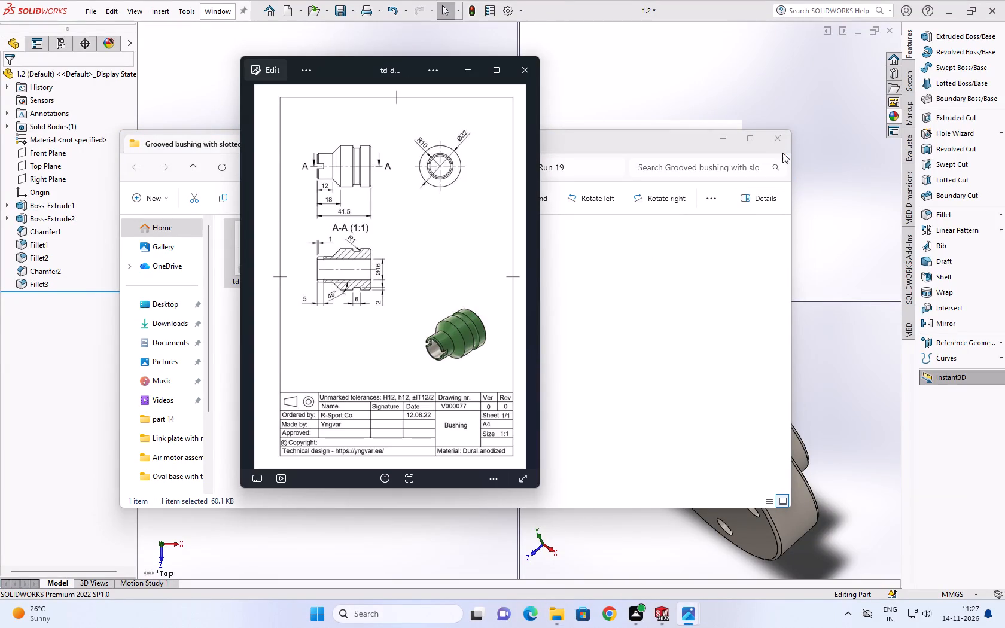
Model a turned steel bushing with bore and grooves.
Close the reference file folder and the open part 1.2, saving all modified documents.
{"action": "left_click", "coordinate": [773, 132]}
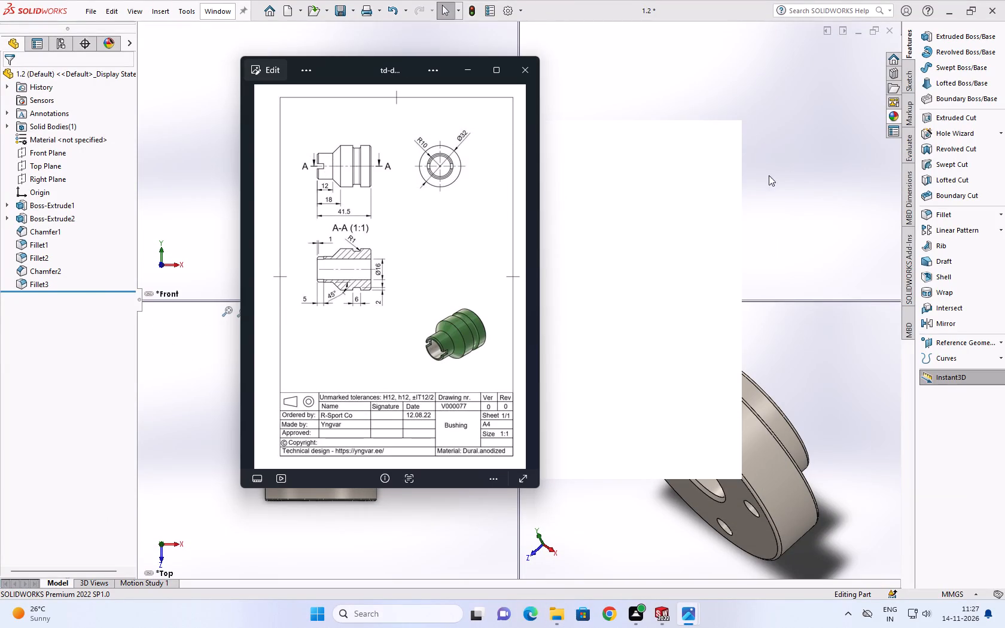
{"action": "left_click", "coordinate": [798, 217]}
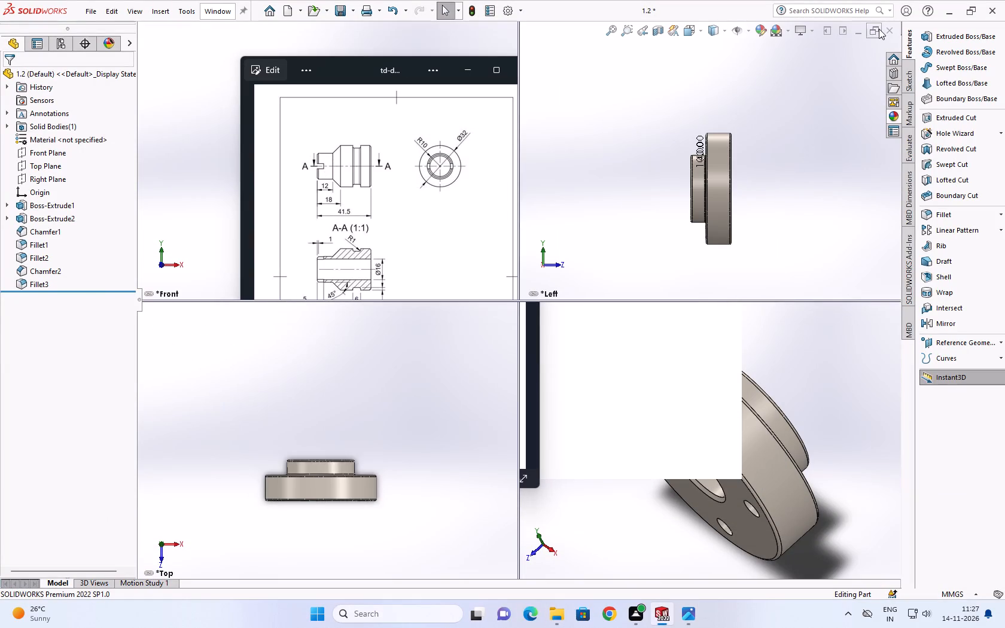
{"action": "left_click", "coordinate": [886, 28]}
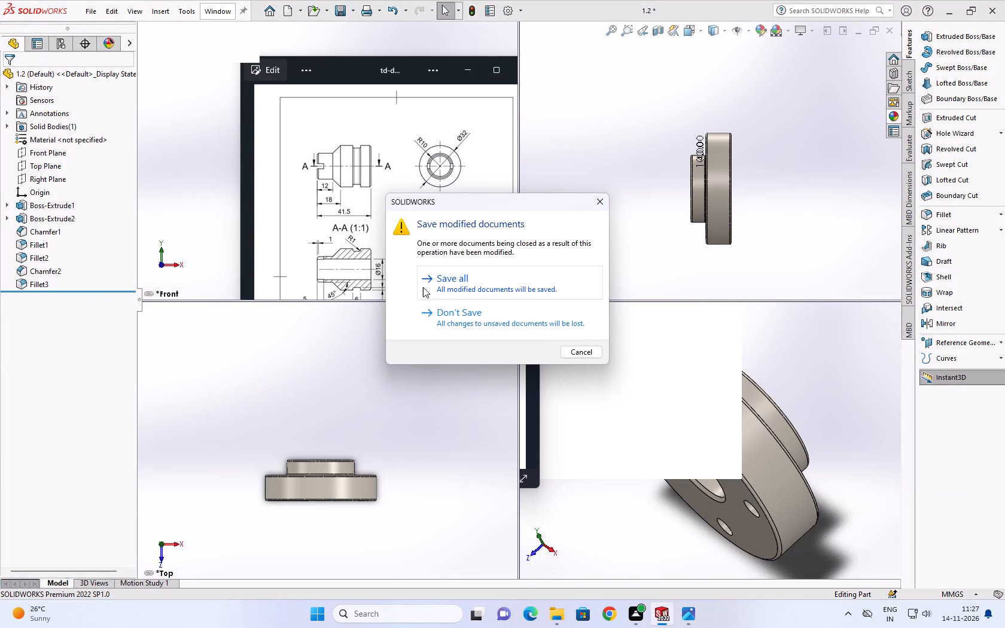
{"action": "left_click", "coordinate": [441, 275]}
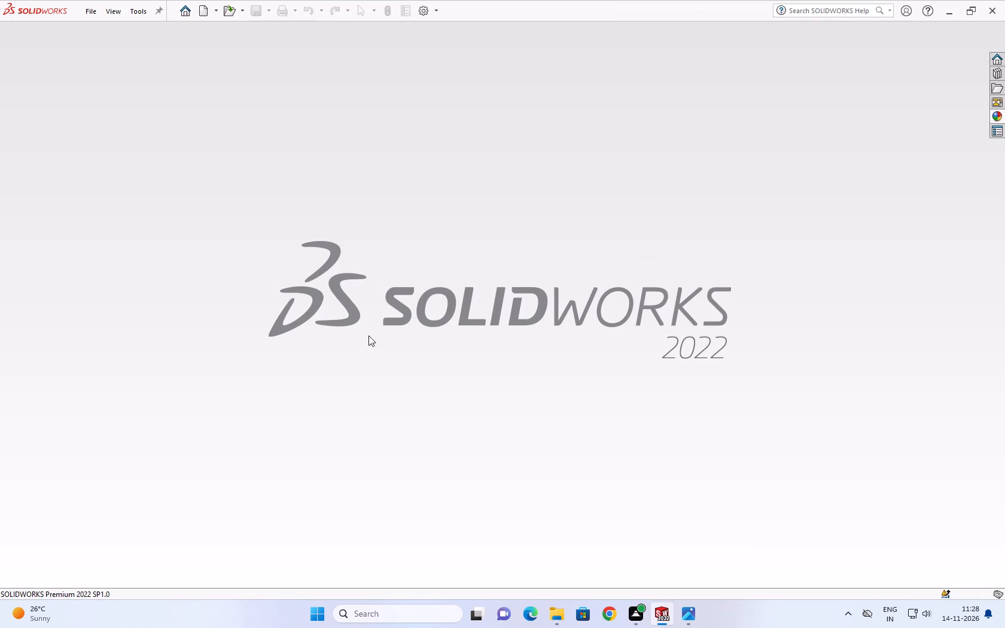
Create a new part document.
{"action": "left_click", "coordinate": [198, 12]}
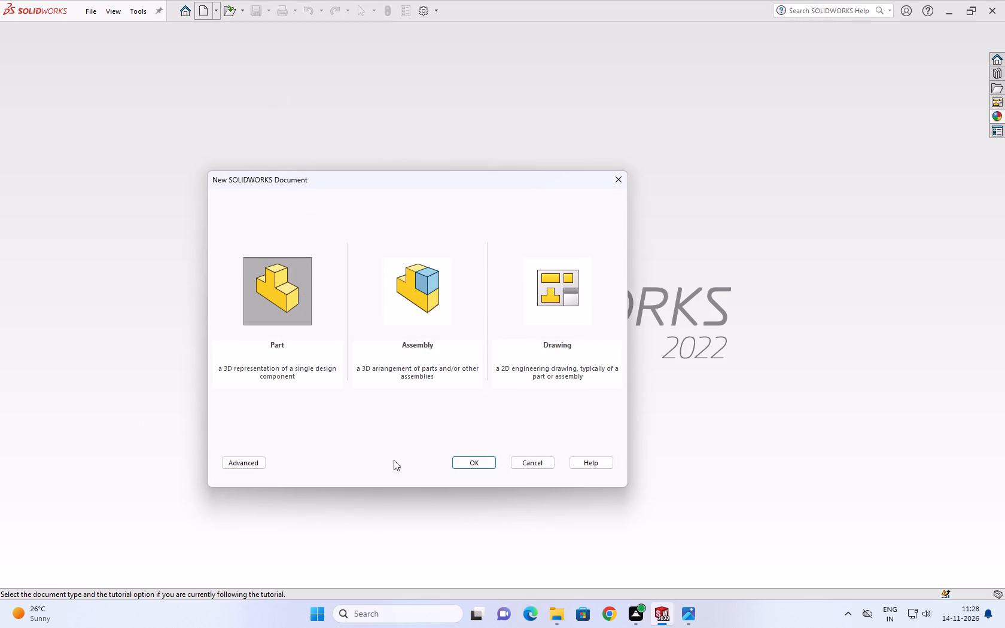
{"action": "left_click", "coordinate": [469, 462]}
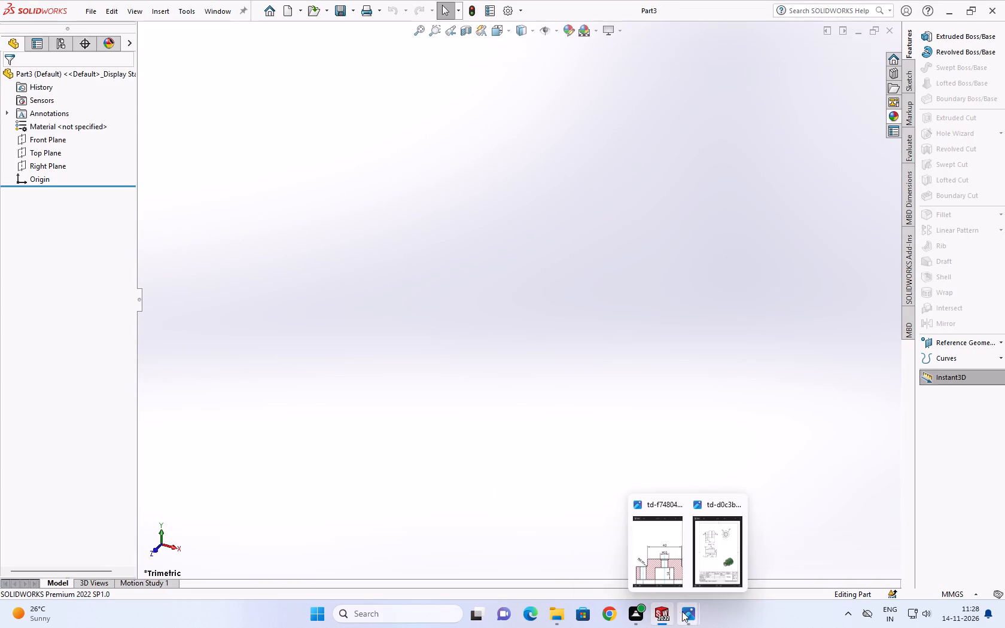
Close the previous part's drawing image and switch to the bushing drawing in Photos, enlarged on its dimensioned views.
{"action": "left_click", "coordinate": [672, 507]}
{"action": "left_click", "coordinate": [670, 536]}
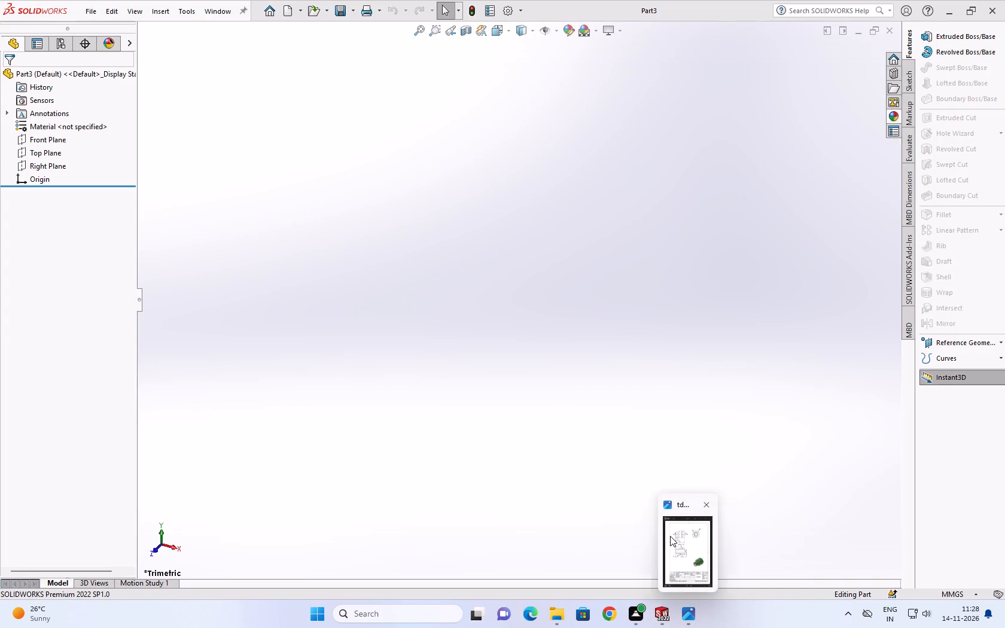
{"action": "scroll", "coordinate": [304, 145], "scroll_direction": "up", "scroll_amount": 2}
{"action": "scroll", "coordinate": [376, 203], "scroll_direction": "up", "scroll_amount": 1}
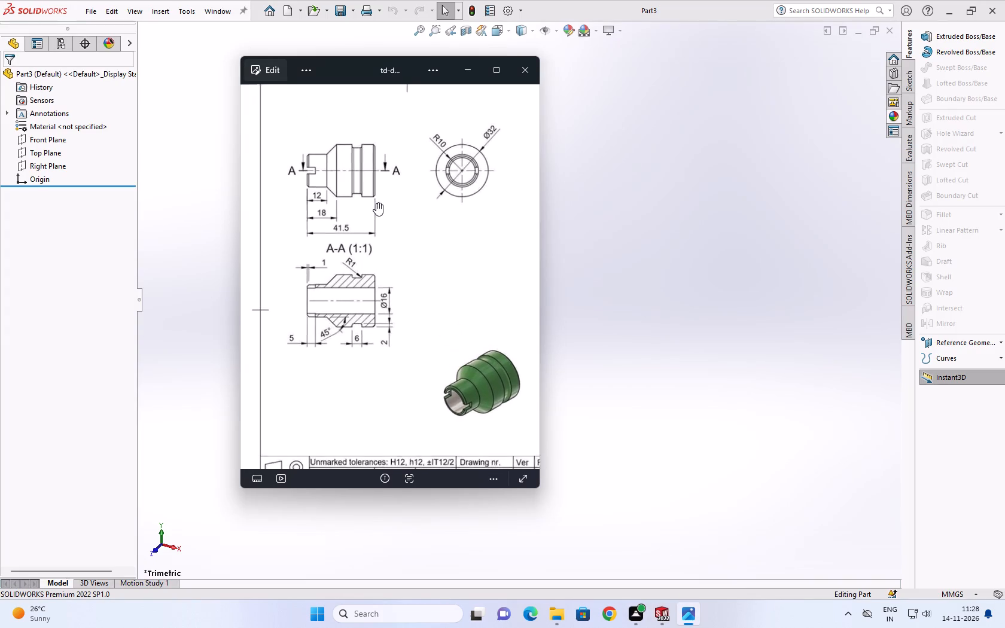
{"action": "scroll", "coordinate": [390, 220], "scroll_direction": "up", "scroll_amount": 1}
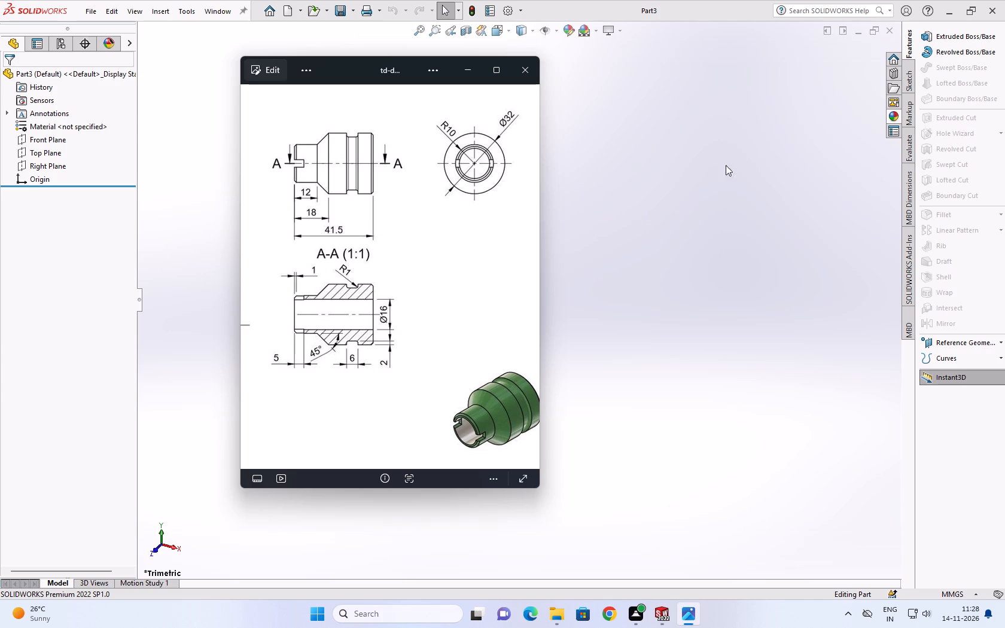
Start a sketch on the Front Plane in SOLIDWORKS and draw a horizontal centerline about 105 mm long across the origin.
{"action": "left_click", "coordinate": [39, 138]}
{"action": "left_click", "coordinate": [54, 119]}
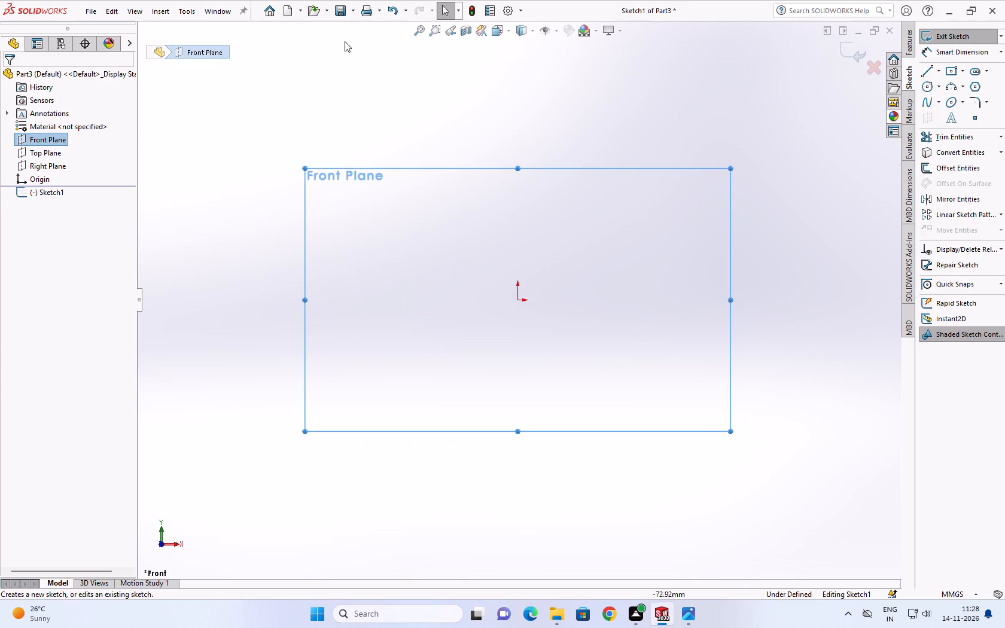
{"action": "left_click", "coordinate": [936, 72]}
{"action": "left_click", "coordinate": [932, 87]}
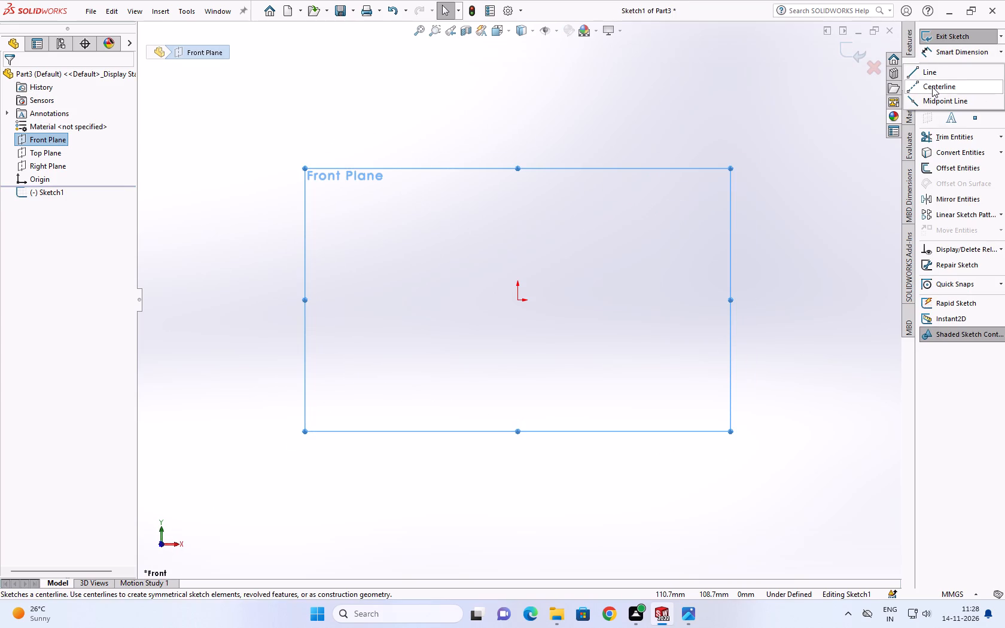
{"action": "left_click", "coordinate": [381, 303]}
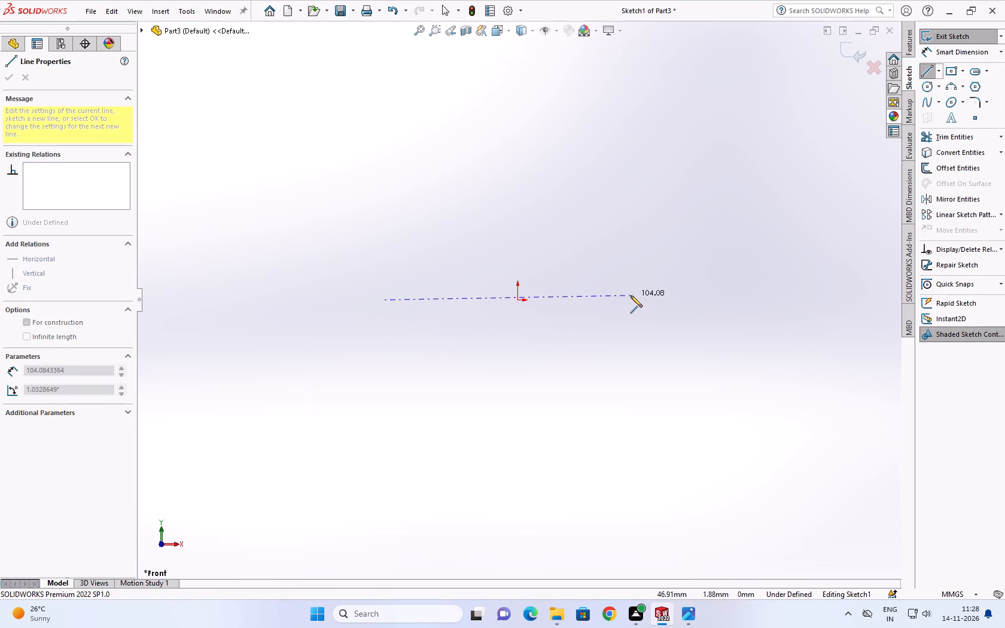
{"action": "left_click", "coordinate": [632, 297]}
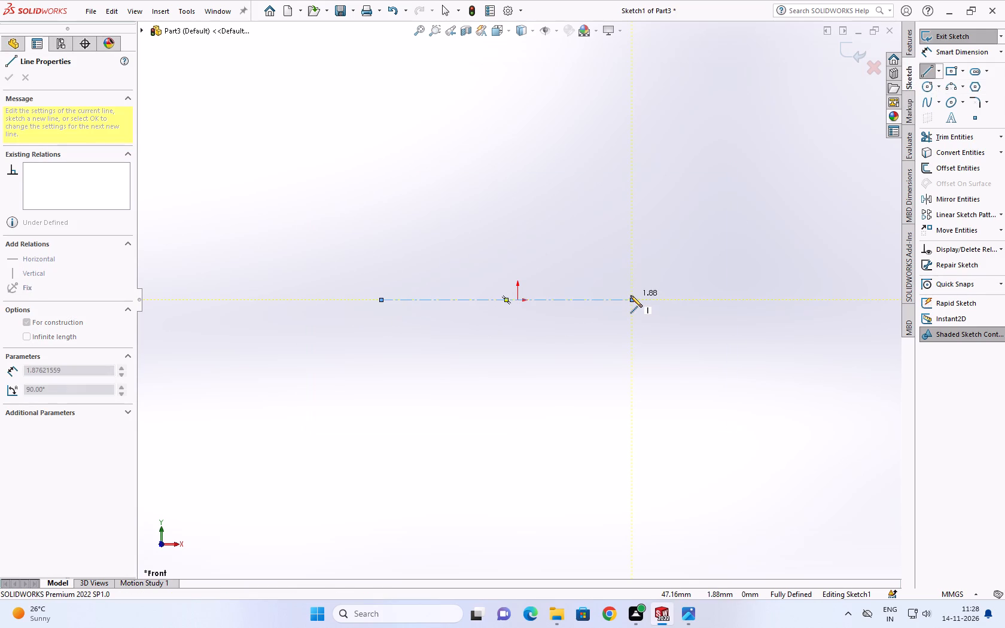
{"action": "key", "text": "Escape"}
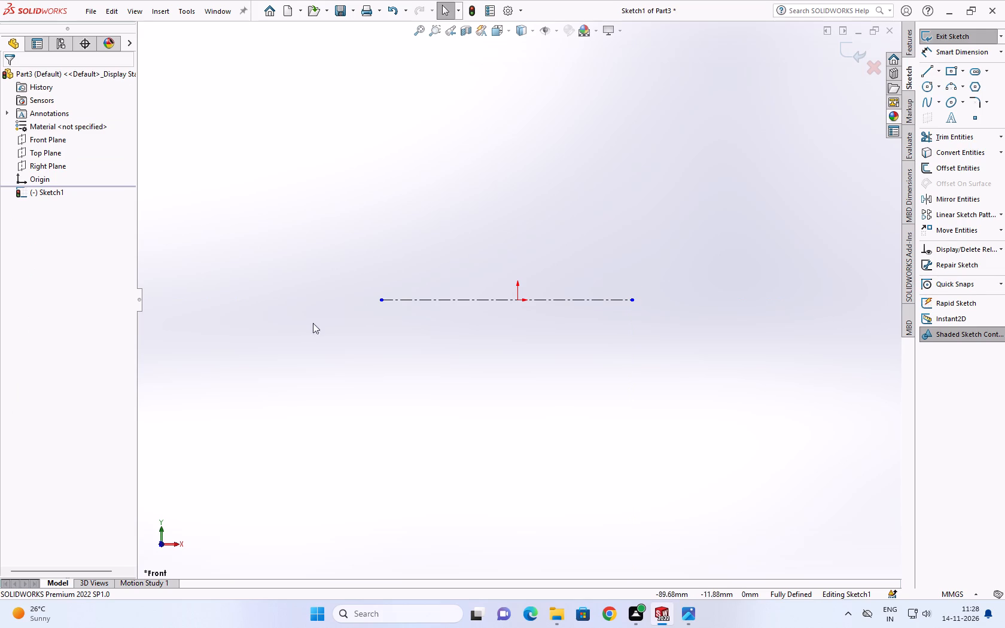
Add a Coincident relation between the centerline's midpoint and the origin.
{"action": "left_click", "coordinate": [506, 298]}
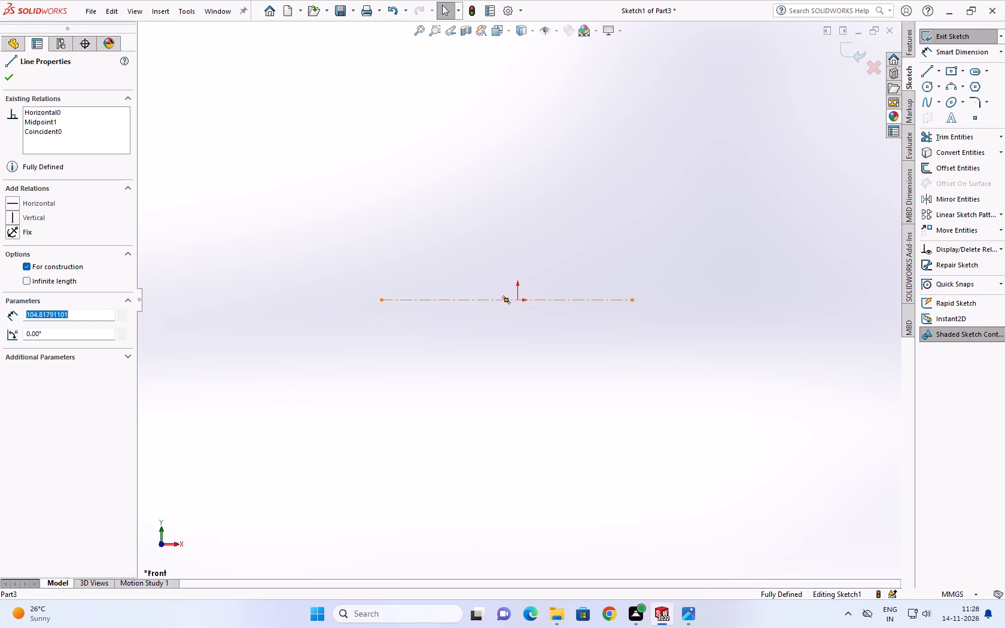
{"action": "left_click", "coordinate": [519, 301], "text": "ctrl"}
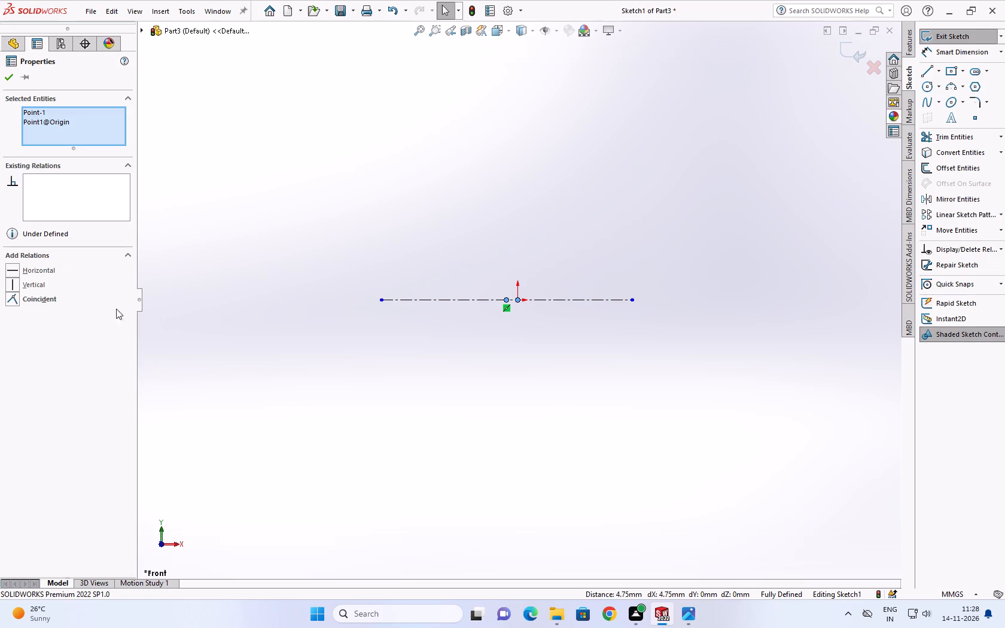
{"action": "left_click", "coordinate": [16, 295]}
{"action": "left_click", "coordinate": [0, 76]}
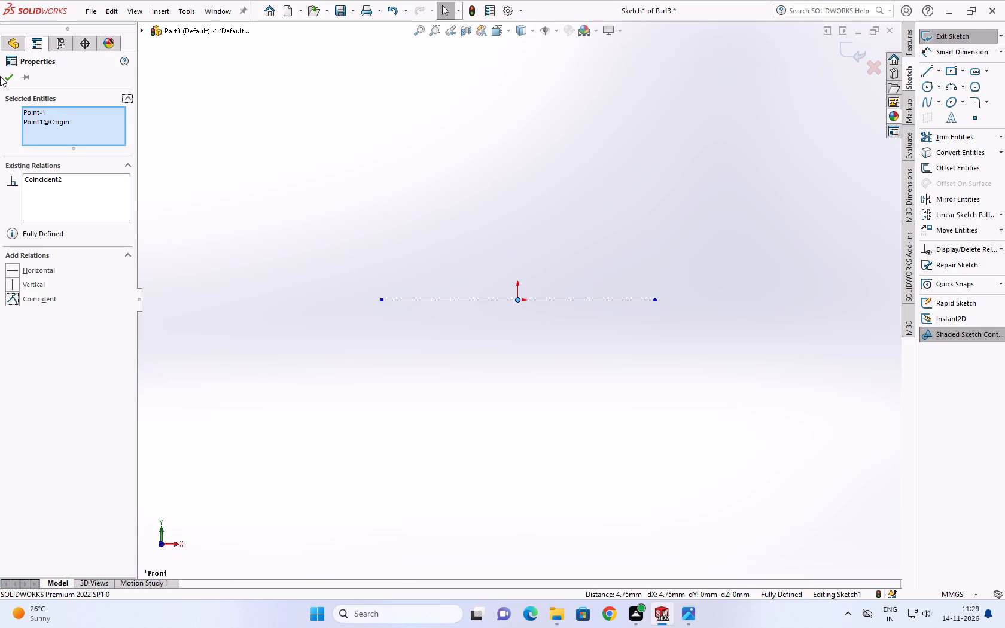
{"action": "left_click", "coordinate": [4, 76]}
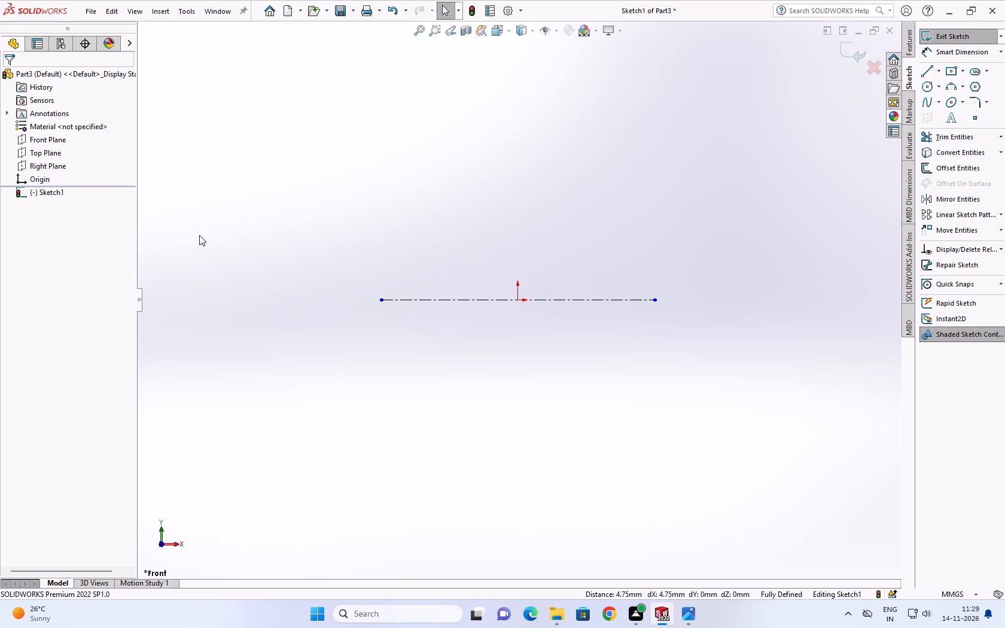
Following the bushing drawing, sketch a closed half-section above the centerline, about 70 mm long, with a rectangular groove and a sloped shoulder on its outer edge.
{"action": "left_click", "coordinate": [683, 613]}
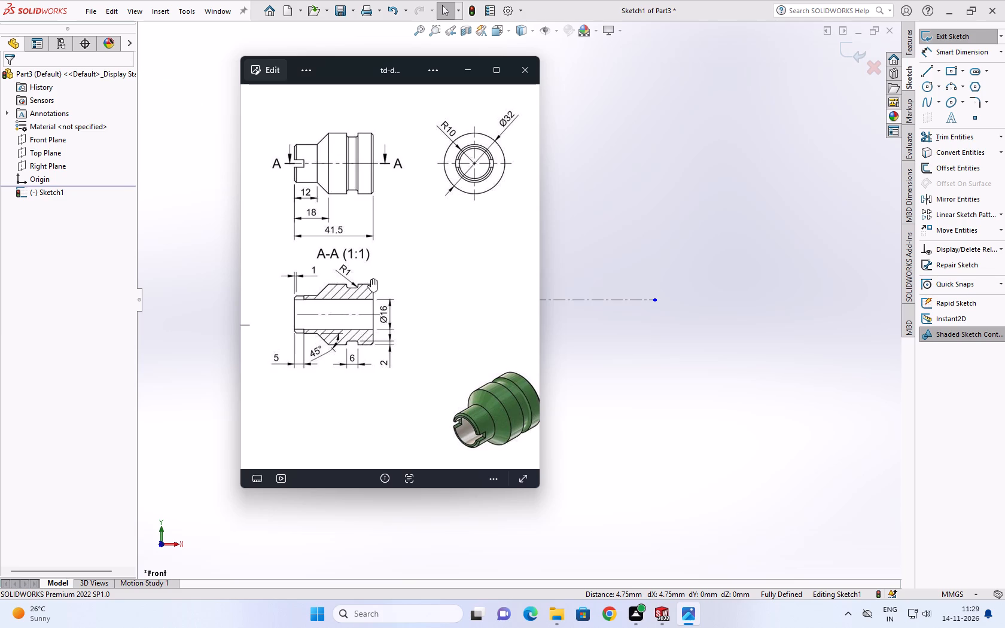
{"action": "scroll", "coordinate": [373, 310], "scroll_direction": "down", "scroll_amount": 1}
{"action": "scroll", "coordinate": [369, 312], "scroll_direction": "up", "scroll_amount": 1}
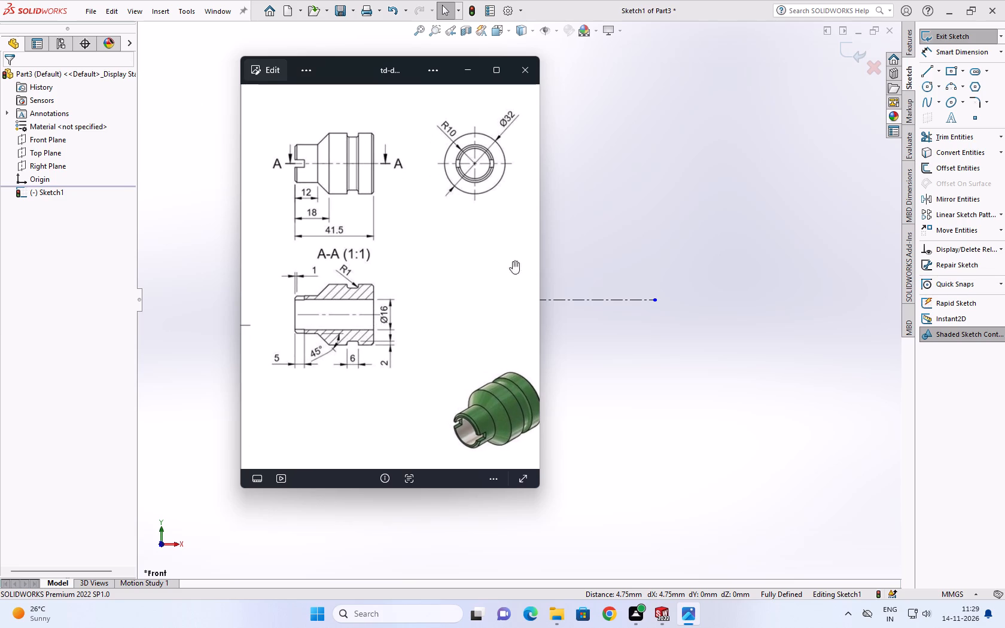
{"action": "left_click", "coordinate": [924, 73]}
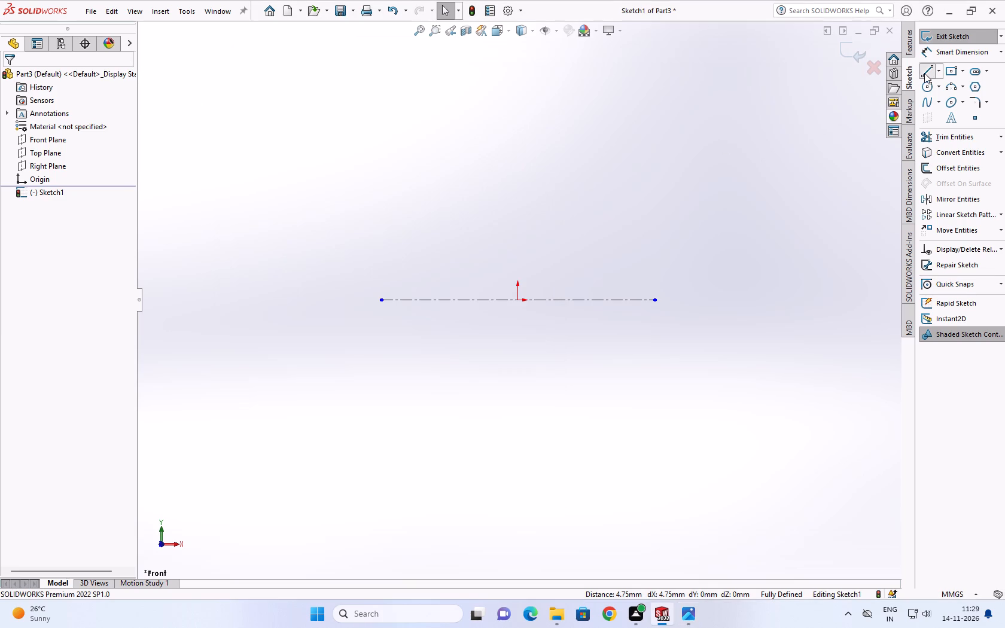
{"action": "left_click", "coordinate": [424, 251]}
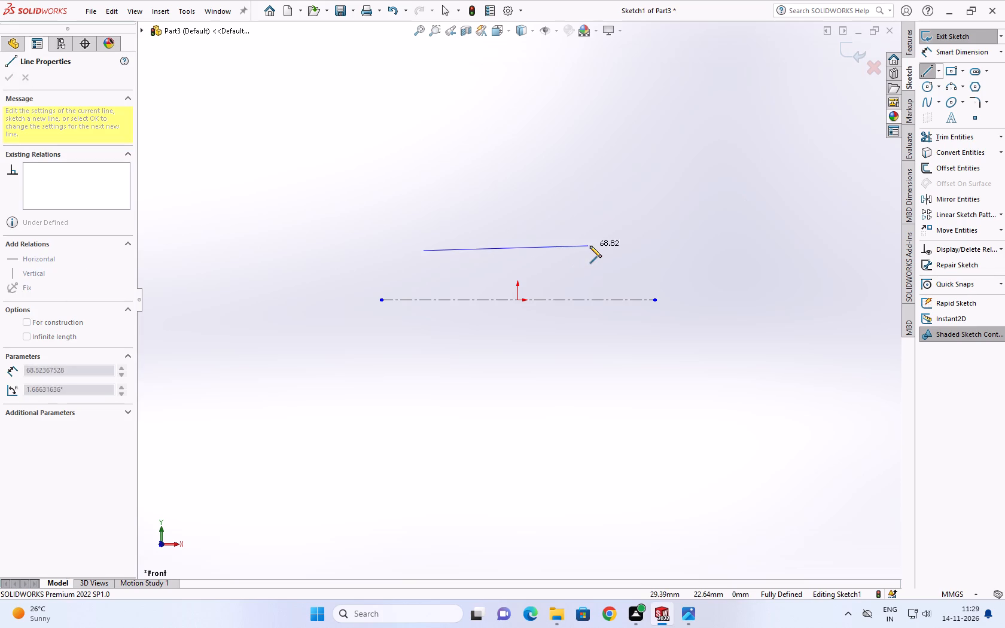
{"action": "left_click", "coordinate": [593, 251]}
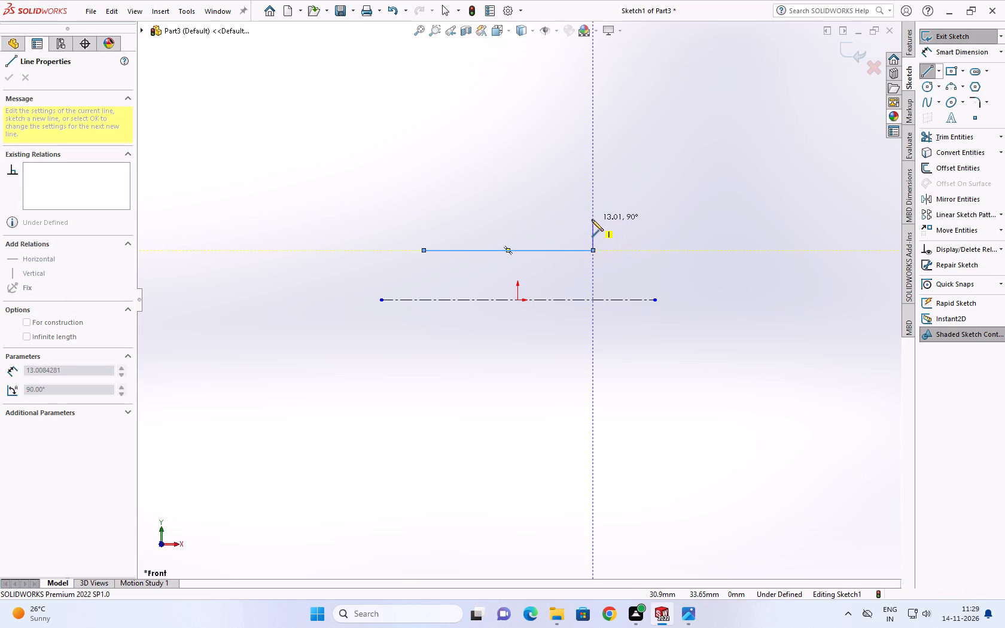
{"action": "left_click", "coordinate": [593, 217]}
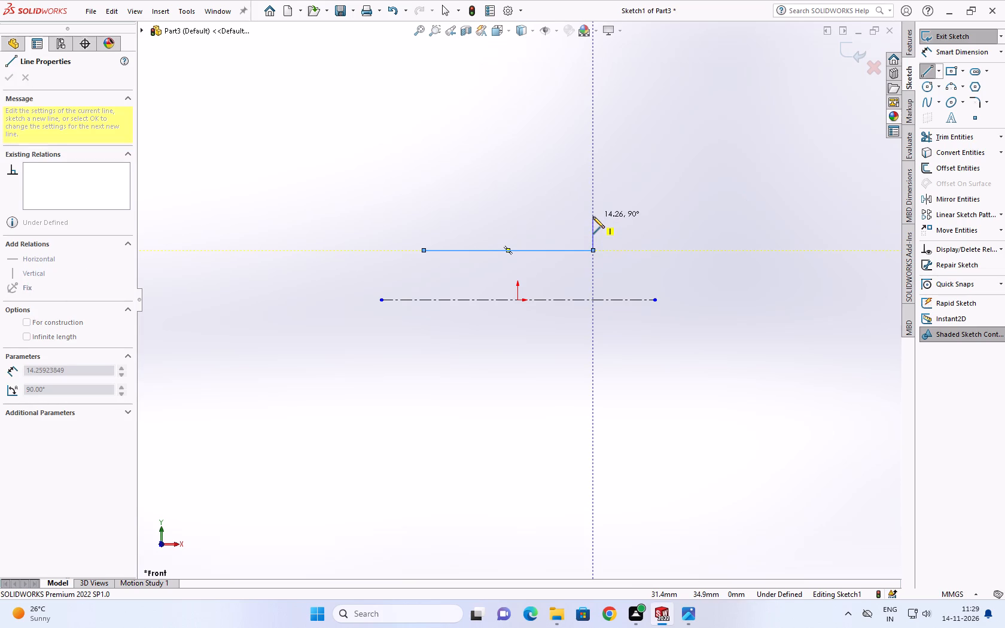
{"action": "left_click", "coordinate": [569, 217]}
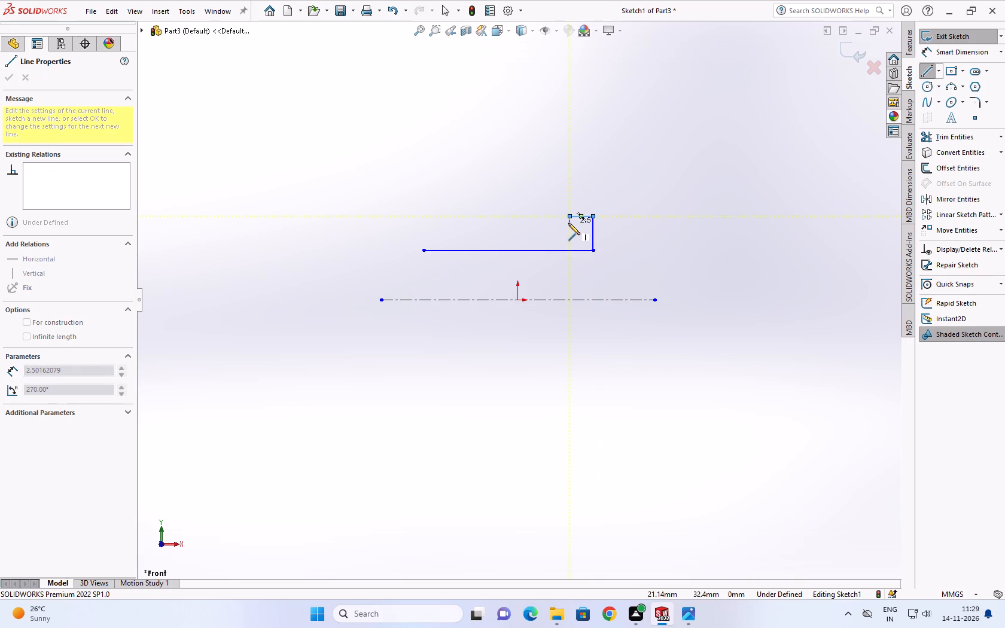
{"action": "left_click", "coordinate": [568, 225]}
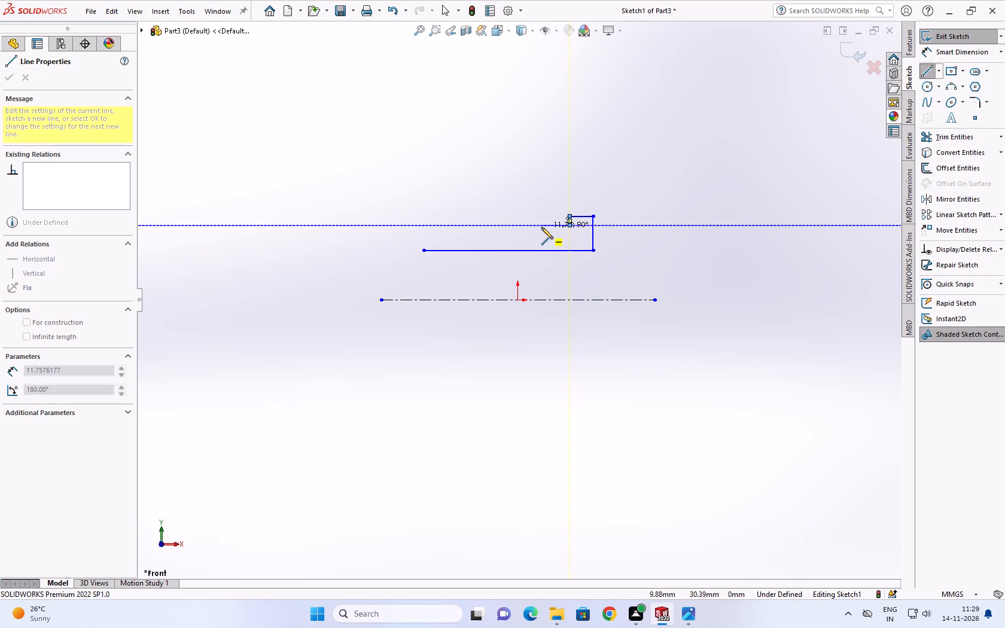
{"action": "left_click", "coordinate": [541, 227]}
{"action": "left_click", "coordinate": [540, 213]}
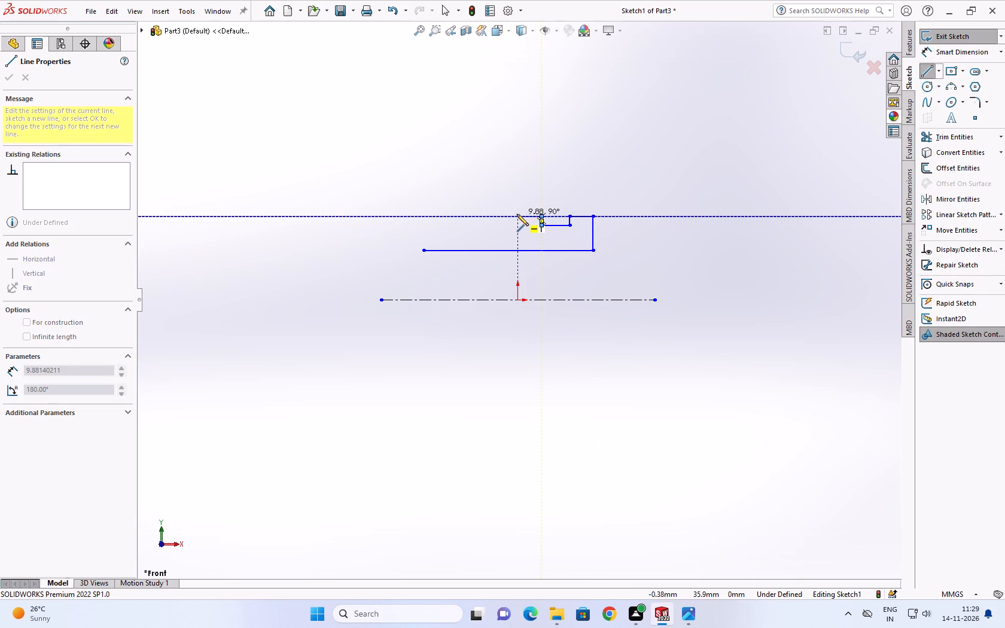
{"action": "left_click", "coordinate": [507, 214]}
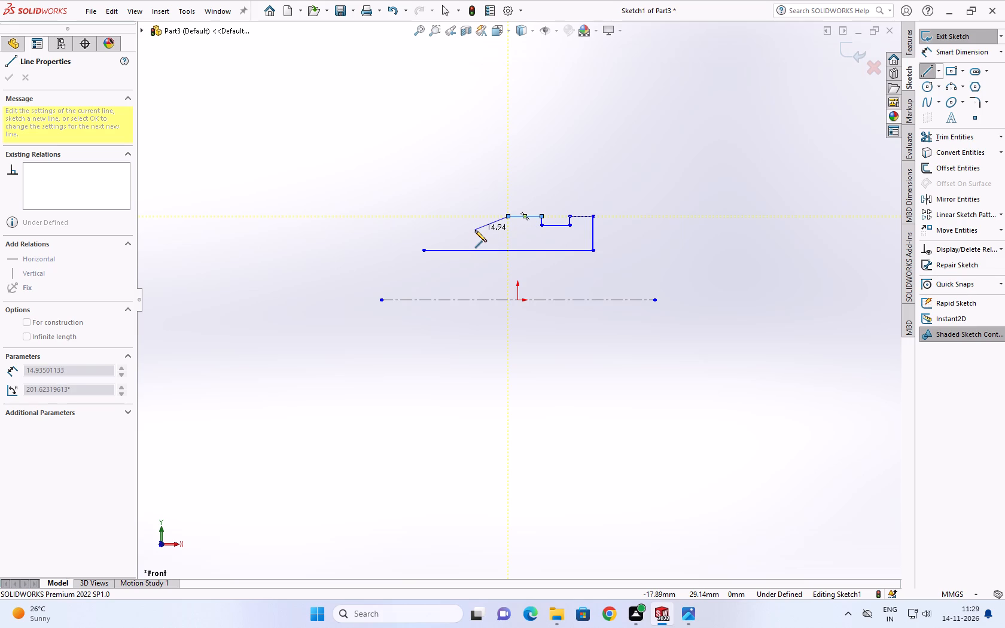
{"action": "left_click", "coordinate": [475, 230]}
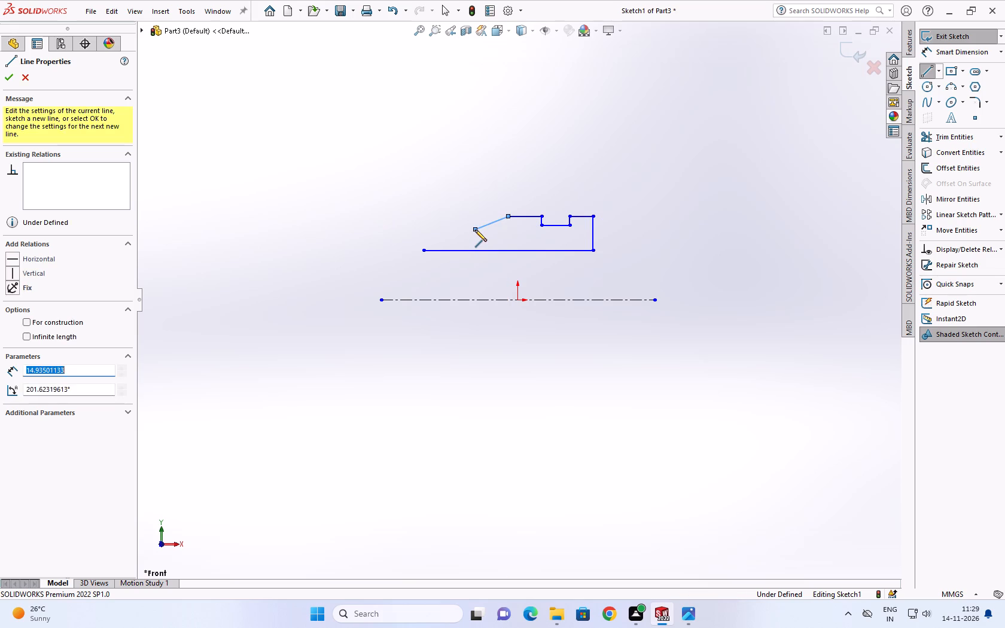
{"action": "left_click", "coordinate": [424, 231]}
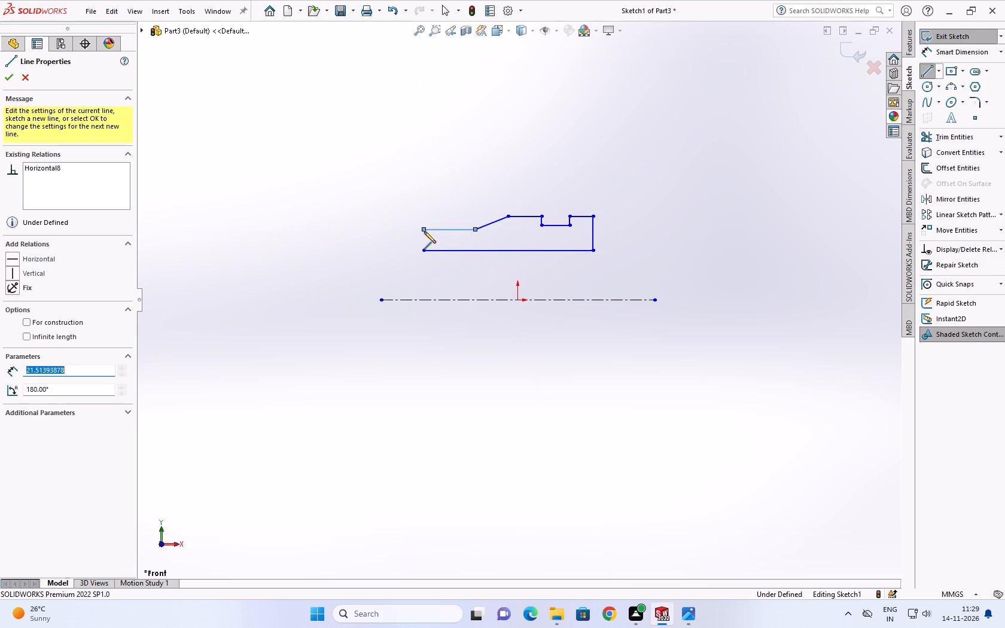
{"action": "left_click", "coordinate": [427, 249]}
{"action": "scroll", "coordinate": [419, 266], "scroll_direction": "down", "scroll_amount": 1}
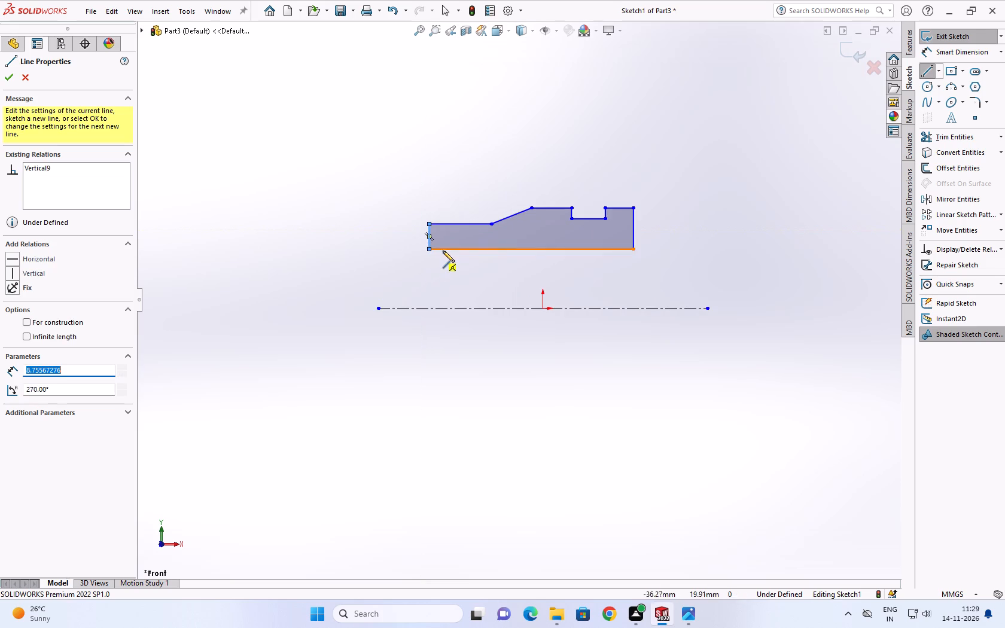
{"action": "key", "text": "Escape"}
Switch to the bushing drawing in Photos and examine its diameters, step lengths and groove dimensions.
{"action": "left_click_drag", "start_coordinate": [694, 607], "coordinate": [699, 603]}
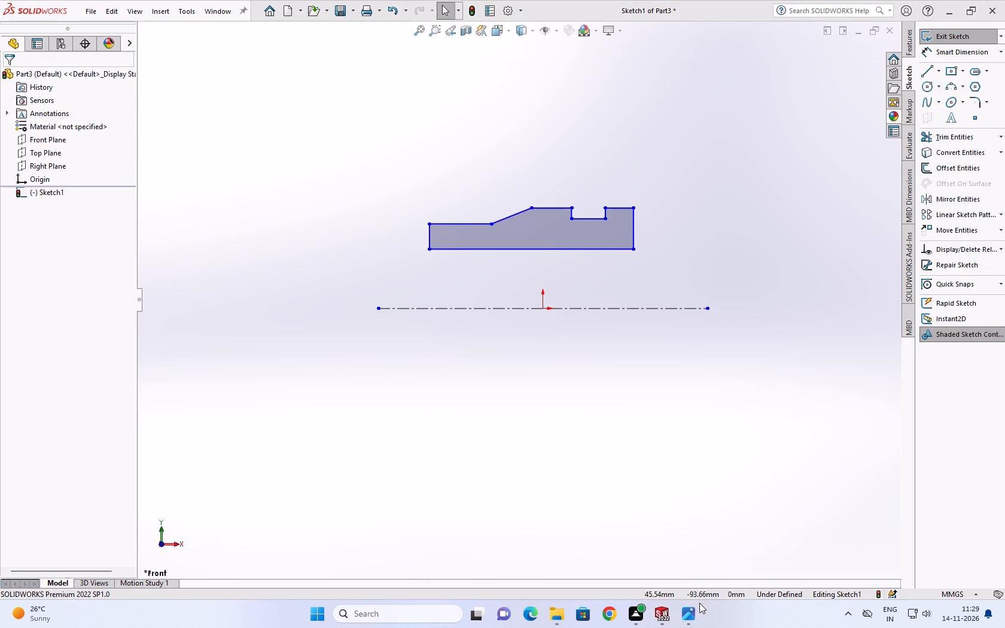
{"action": "left_click", "coordinate": [686, 608]}
{"action": "scroll", "coordinate": [364, 350], "scroll_direction": "up", "scroll_amount": 2}
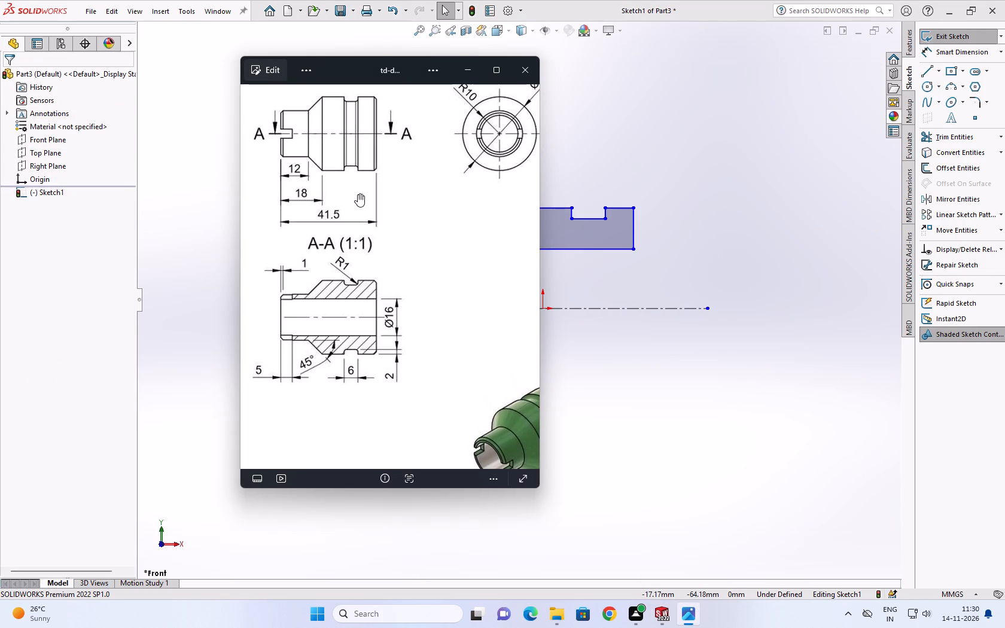
{"action": "scroll", "coordinate": [356, 193], "scroll_direction": "down", "scroll_amount": 2}
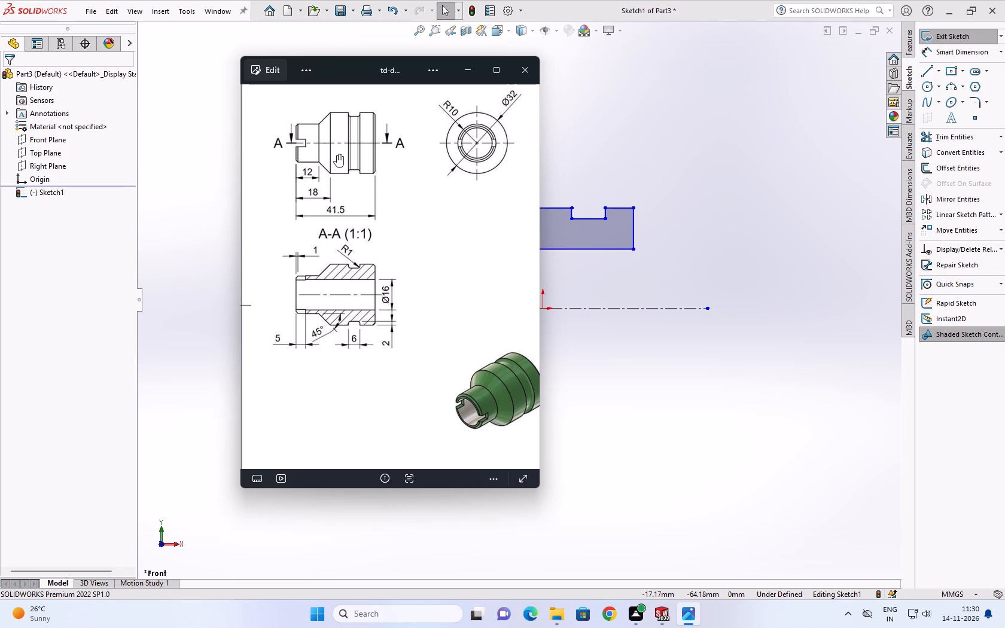
{"action": "scroll", "coordinate": [443, 166], "scroll_direction": "up", "scroll_amount": 2}
{"action": "scroll", "coordinate": [447, 166], "scroll_direction": "down", "scroll_amount": 5}
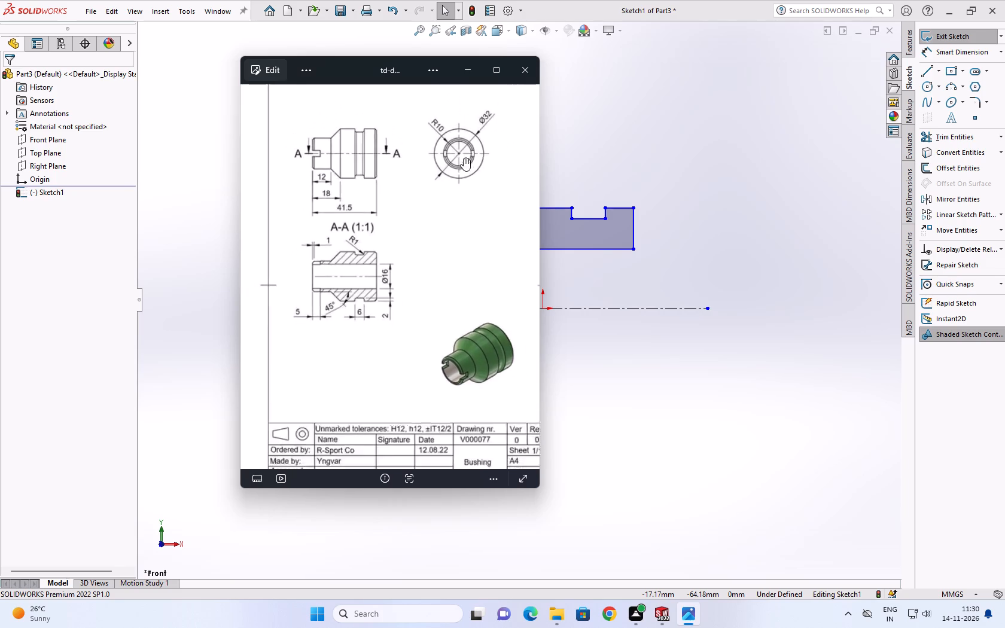
{"action": "scroll", "coordinate": [464, 158], "scroll_direction": "down", "scroll_amount": 6}
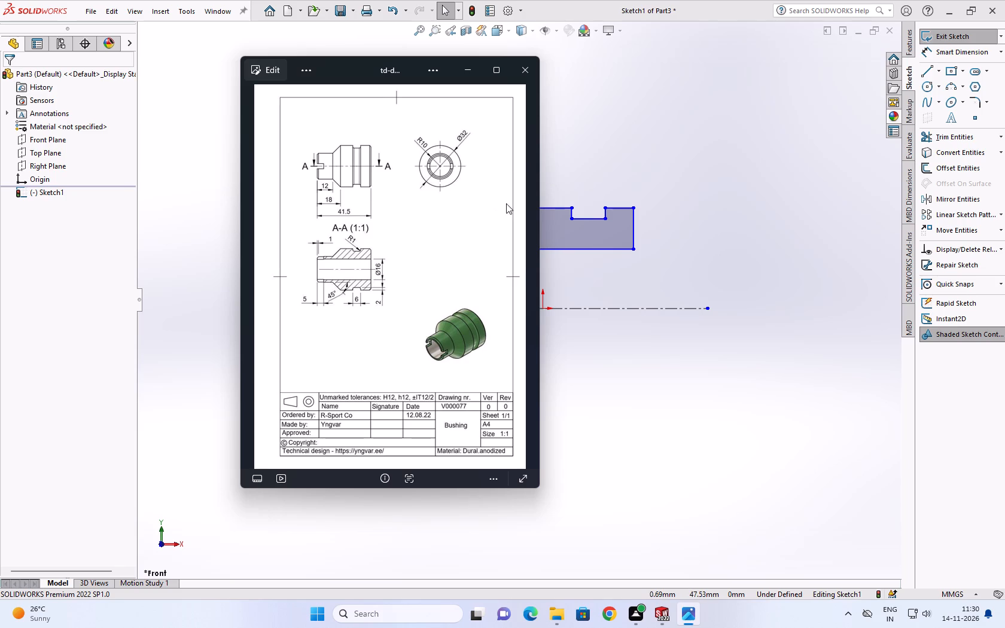
Back in SOLIDWORKS, dimension the profile's bottom edge 5 mm from the horizontal centerline.
{"action": "left_click", "coordinate": [951, 53]}
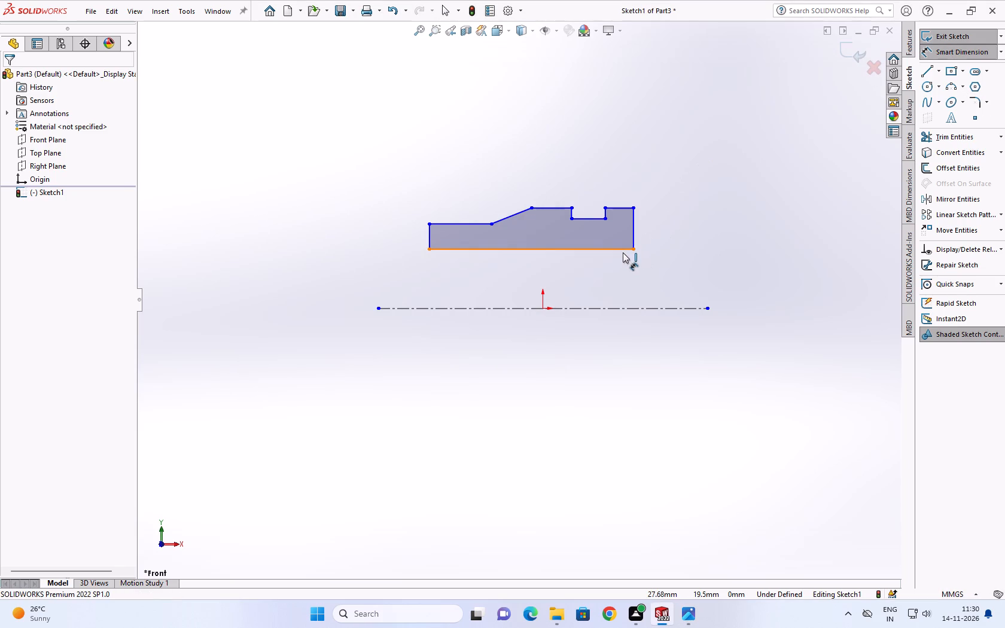
{"action": "left_click", "coordinate": [623, 252]}
{"action": "left_click", "coordinate": [634, 309]}
{"action": "left_click", "coordinate": [642, 289]}
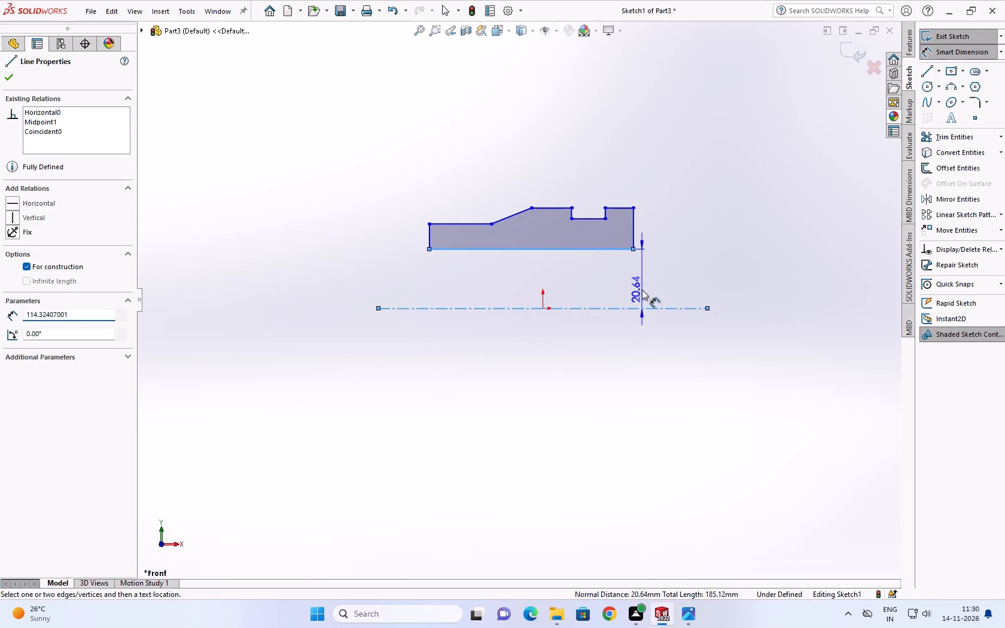
{"action": "key", "text": "5"}
{"action": "key", "text": "Return"}
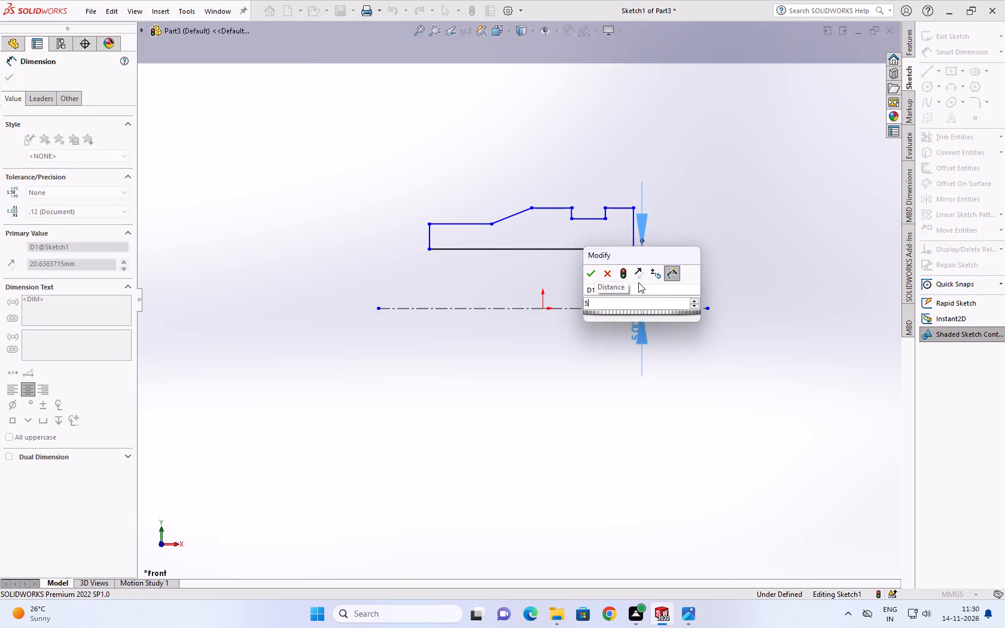
Dimension the short outer edge at the profile's right end 32/2 (16 mm) from the centerline.
{"action": "scroll", "coordinate": [616, 289], "scroll_direction": "down", "scroll_amount": 2}
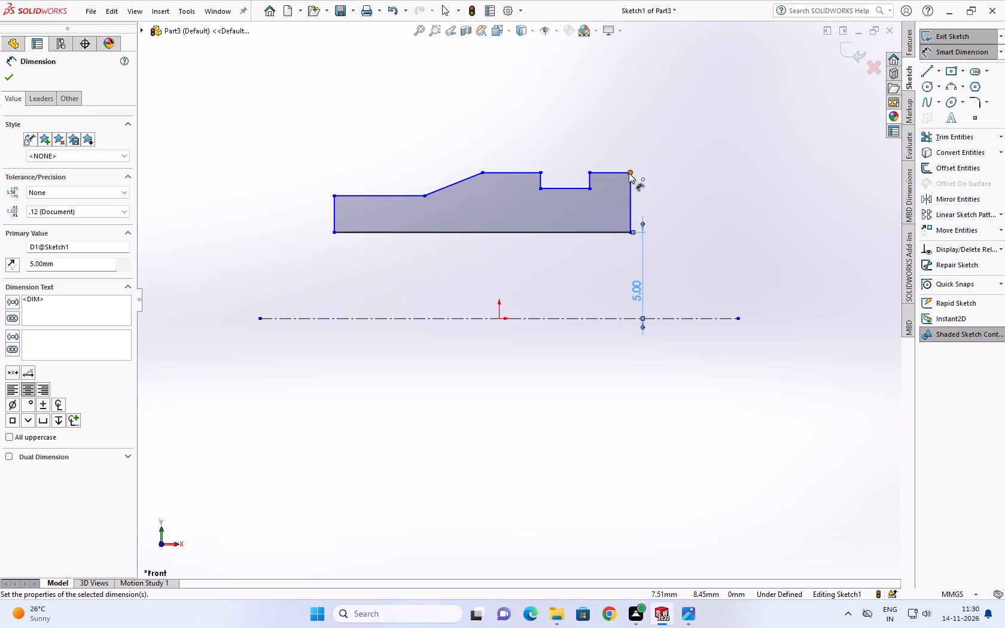
{"action": "left_click", "coordinate": [617, 172]}
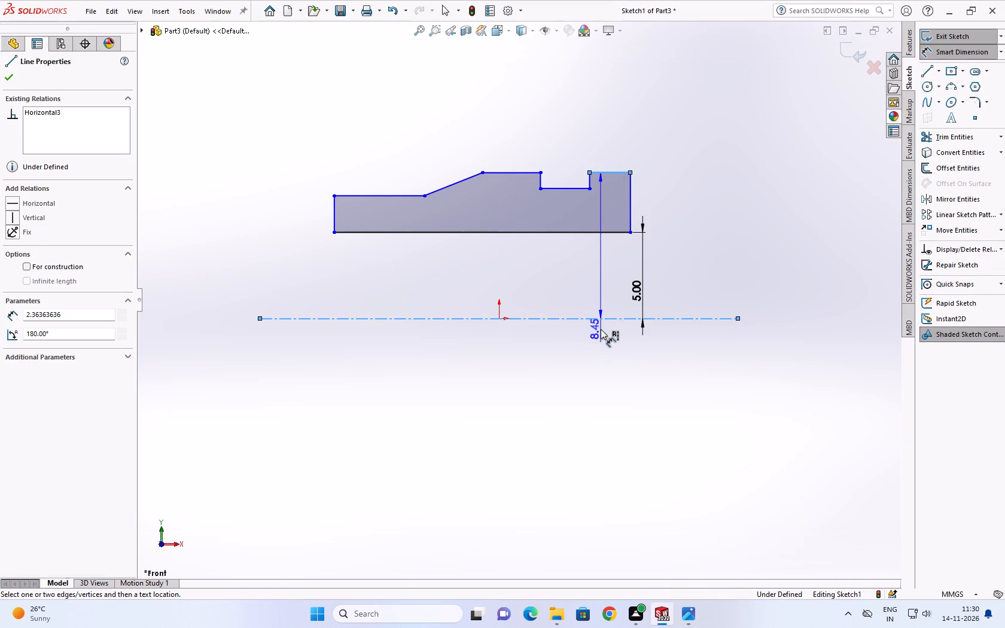
{"action": "left_click", "coordinate": [718, 243]}
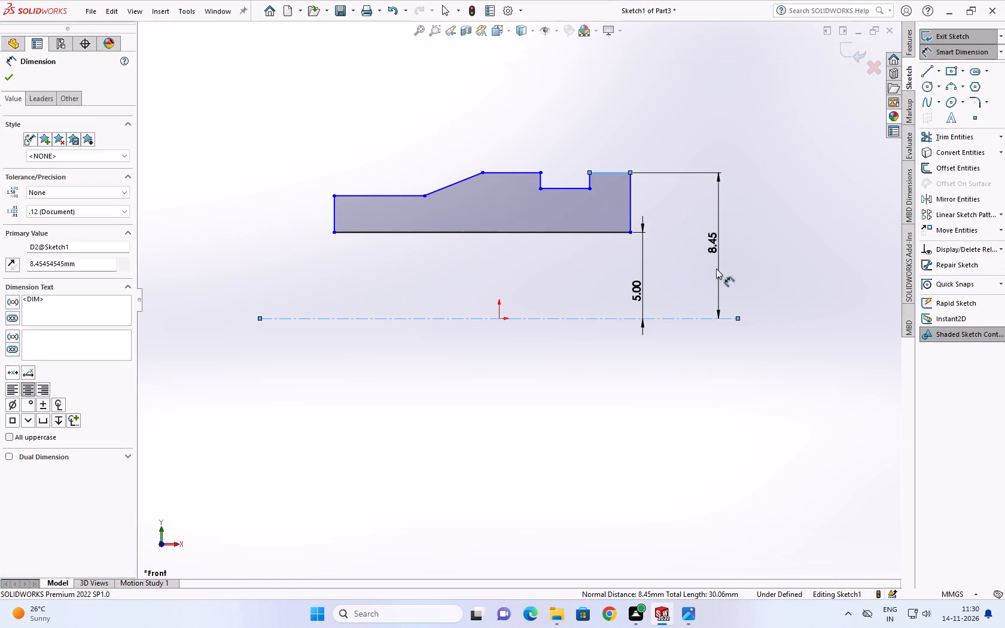
{"action": "type", "text": "32/"}
{"action": "key", "text": "2"}
{"action": "key", "text": "Return"}
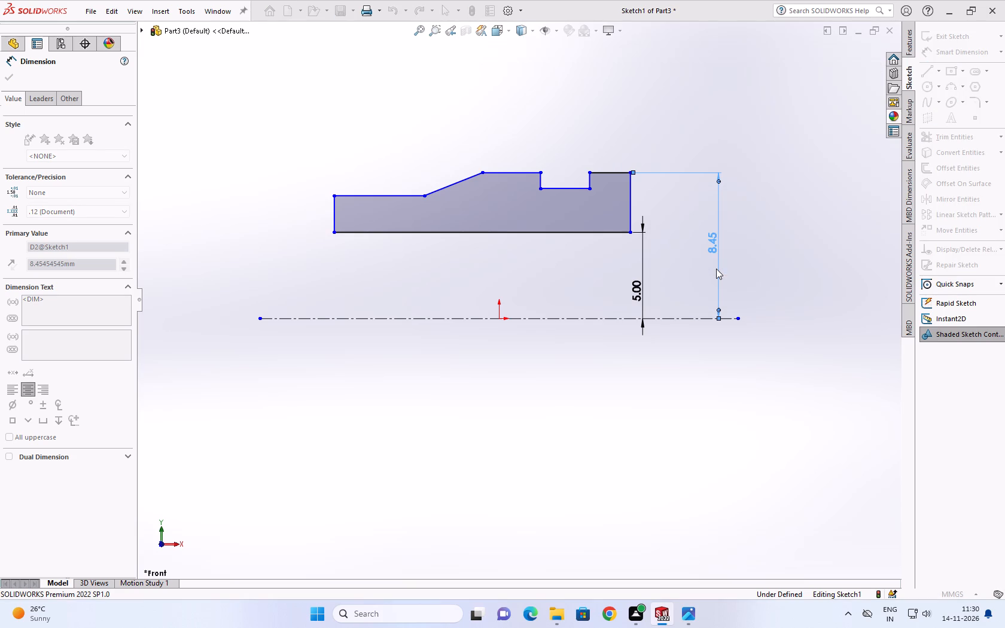
Dimension the groove floor 14 mm from the centerline, checking the groove depth on the bushing drawing in Photos.
{"action": "scroll", "coordinate": [584, 274], "scroll_direction": "up", "scroll_amount": 1}
{"action": "scroll", "coordinate": [568, 250], "scroll_direction": "down", "scroll_amount": 2}
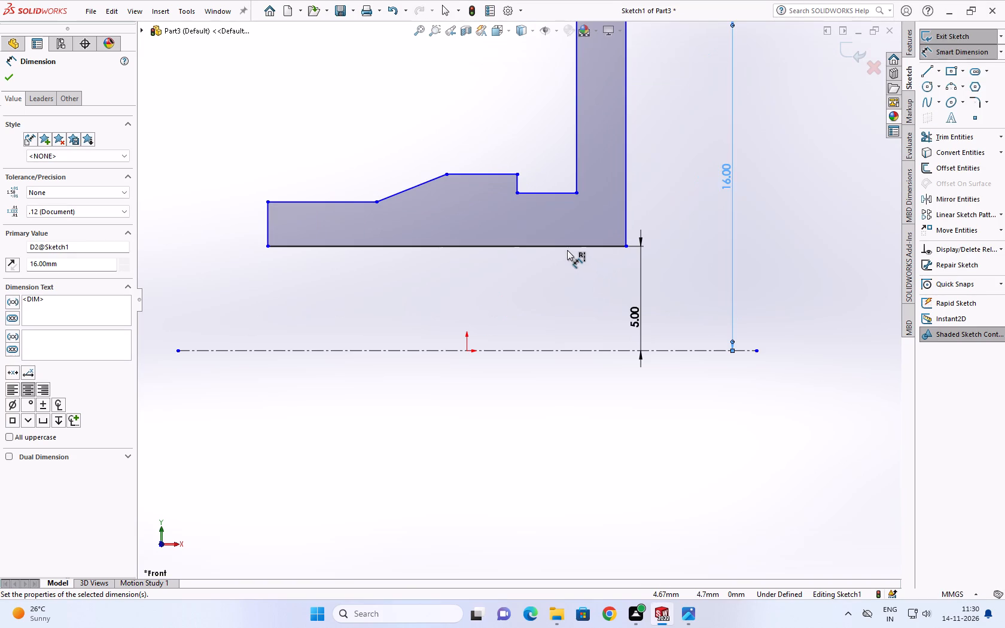
{"action": "left_click", "coordinate": [538, 193]}
{"action": "left_click", "coordinate": [674, 237]}
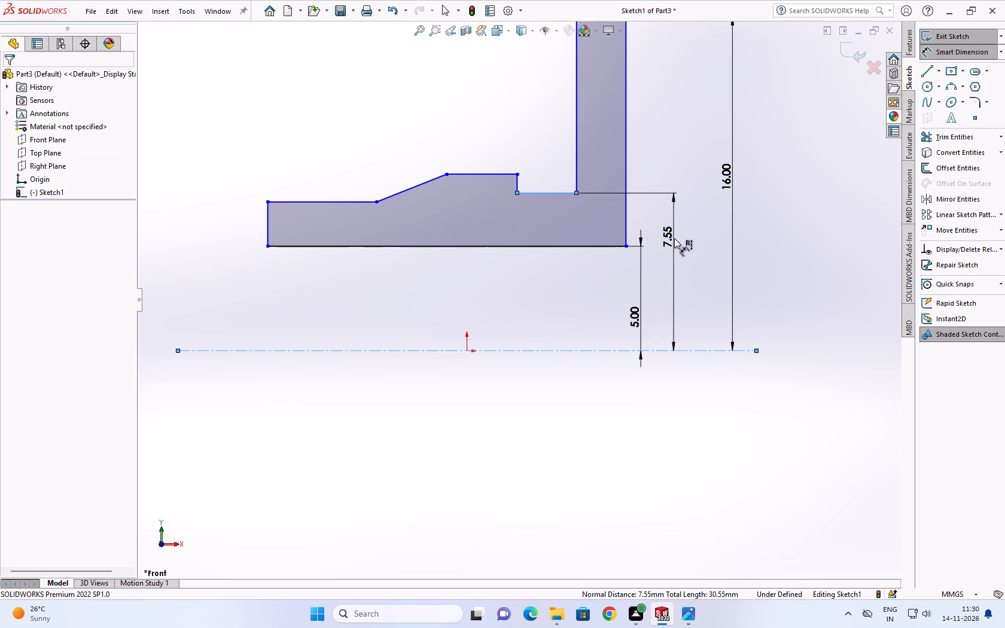
{"action": "left_click", "coordinate": [680, 608]}
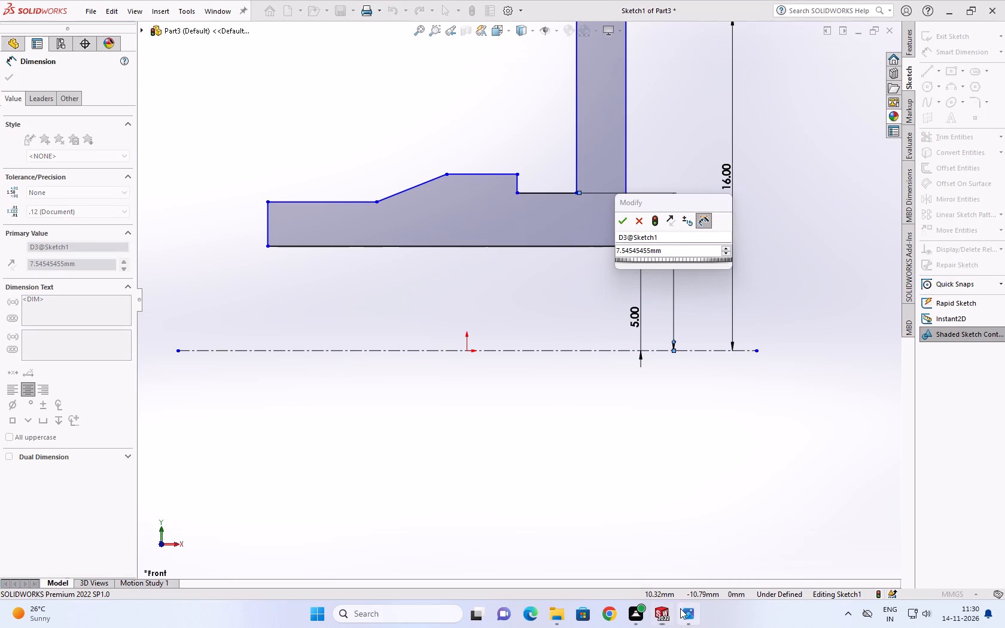
{"action": "scroll", "coordinate": [340, 183], "scroll_direction": "up", "scroll_amount": 2}
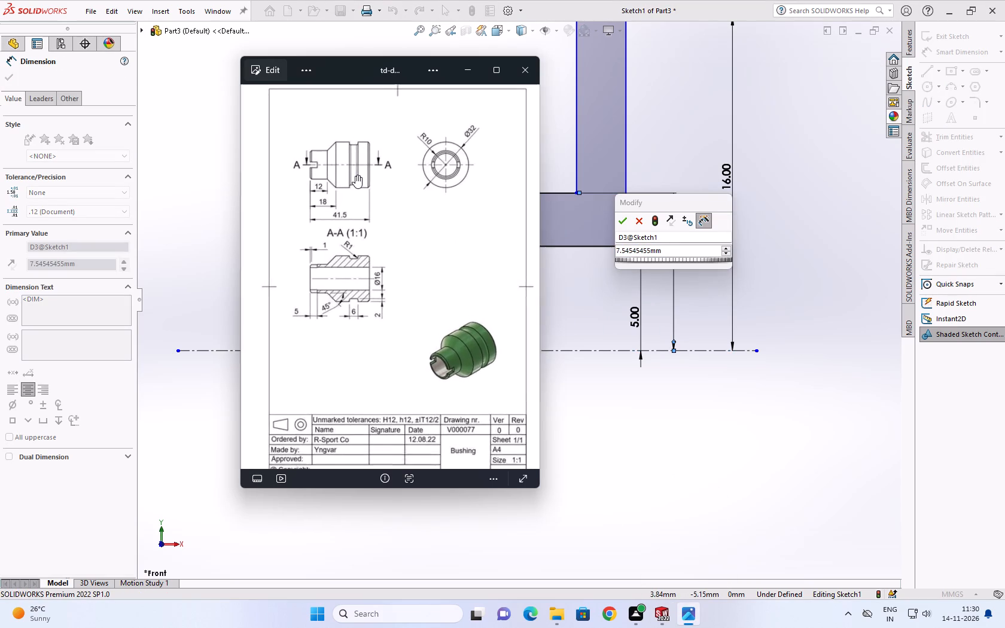
{"action": "scroll", "coordinate": [325, 278], "scroll_direction": "up", "scroll_amount": 3}
{"action": "scroll", "coordinate": [387, 332], "scroll_direction": "up", "scroll_amount": 1}
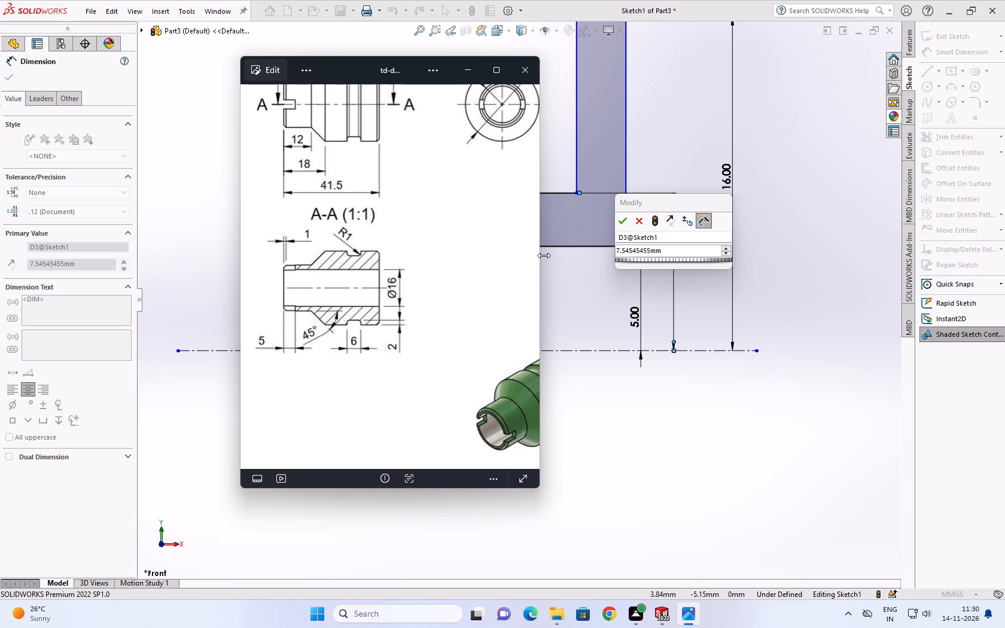
{"action": "scroll", "coordinate": [381, 255], "scroll_direction": "down", "scroll_amount": 4}
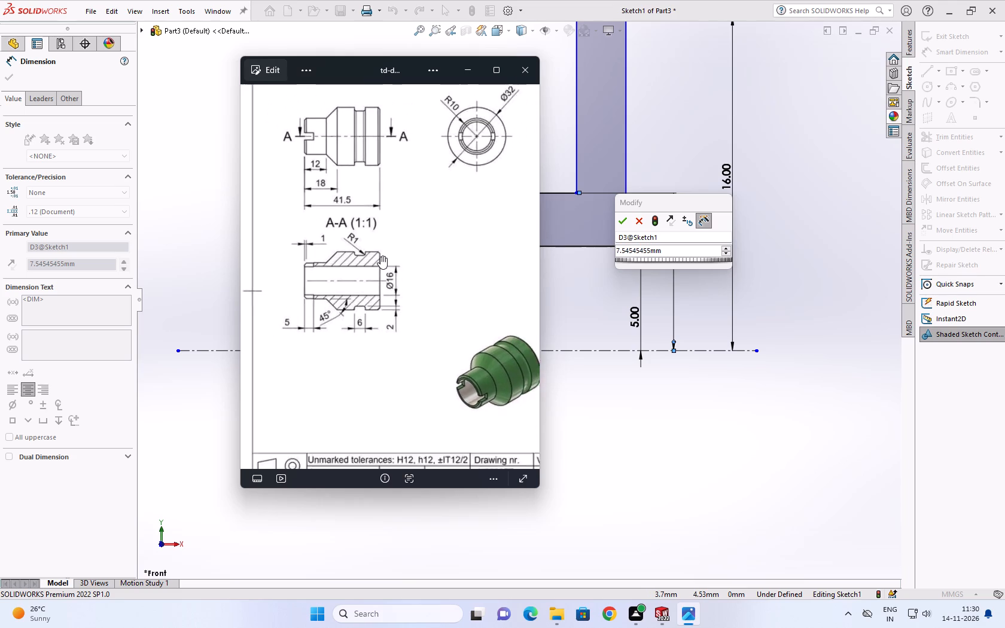
{"action": "scroll", "coordinate": [380, 256], "scroll_direction": "down", "scroll_amount": 2}
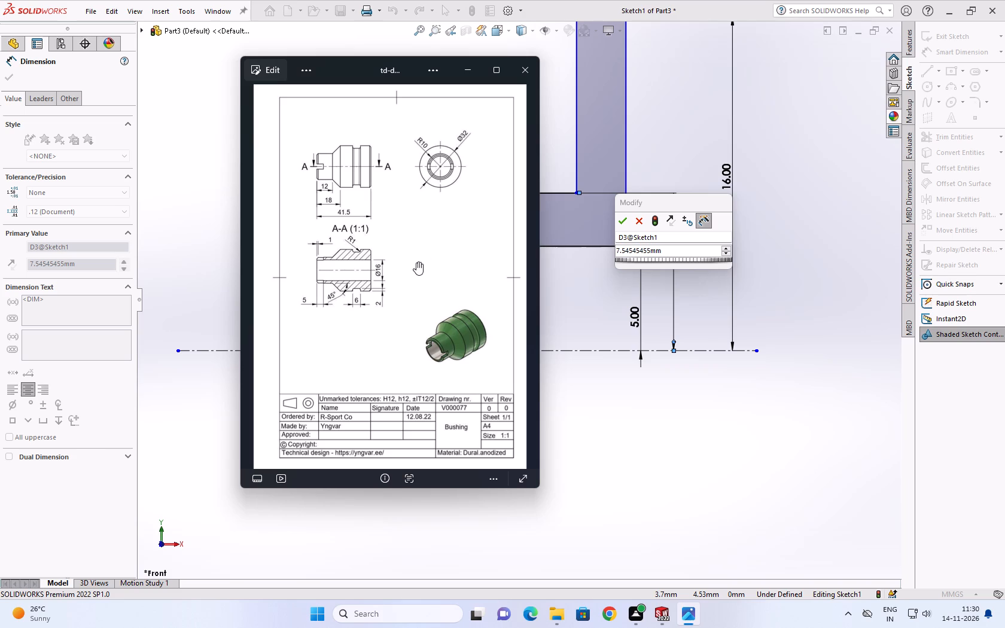
{"action": "left_click", "coordinate": [665, 249]}
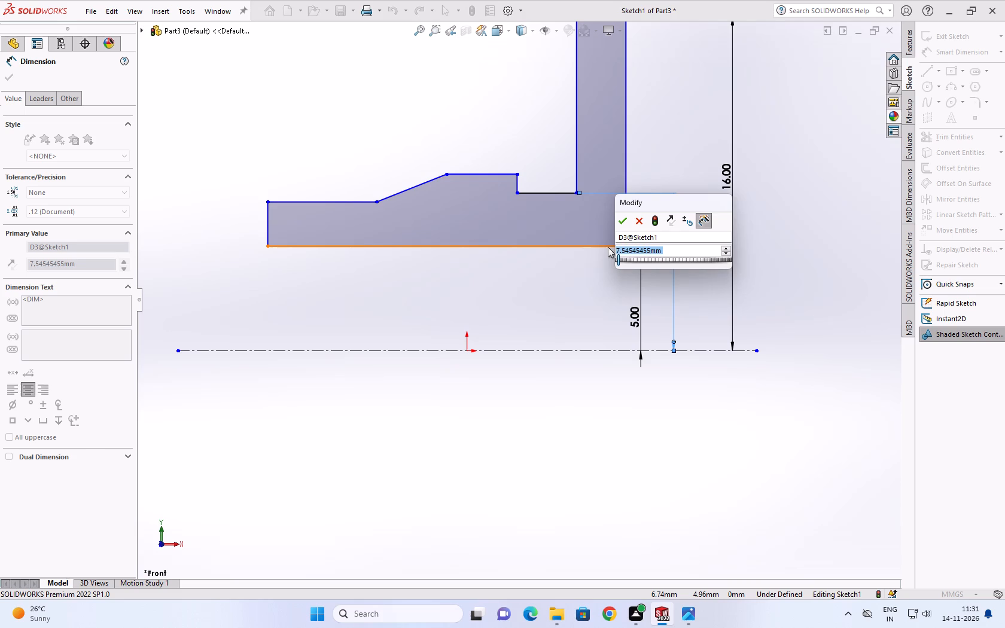
{"action": "key", "text": "1"}
{"action": "key", "text": "6"}
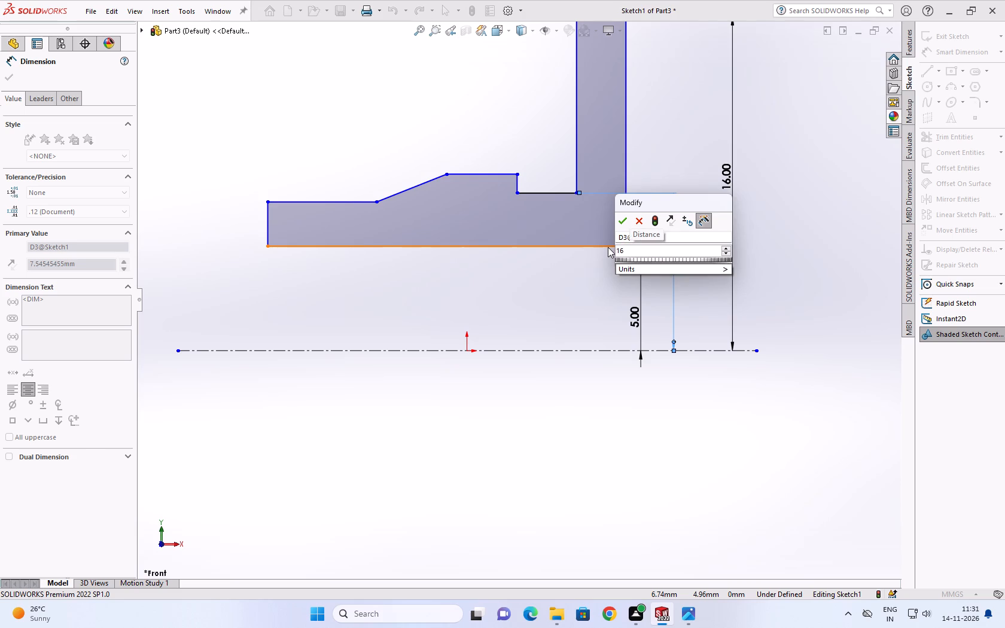
{"action": "key", "text": "6"}
{"action": "key", "text": "BackSpace"}
{"action": "key", "text": "minus"}
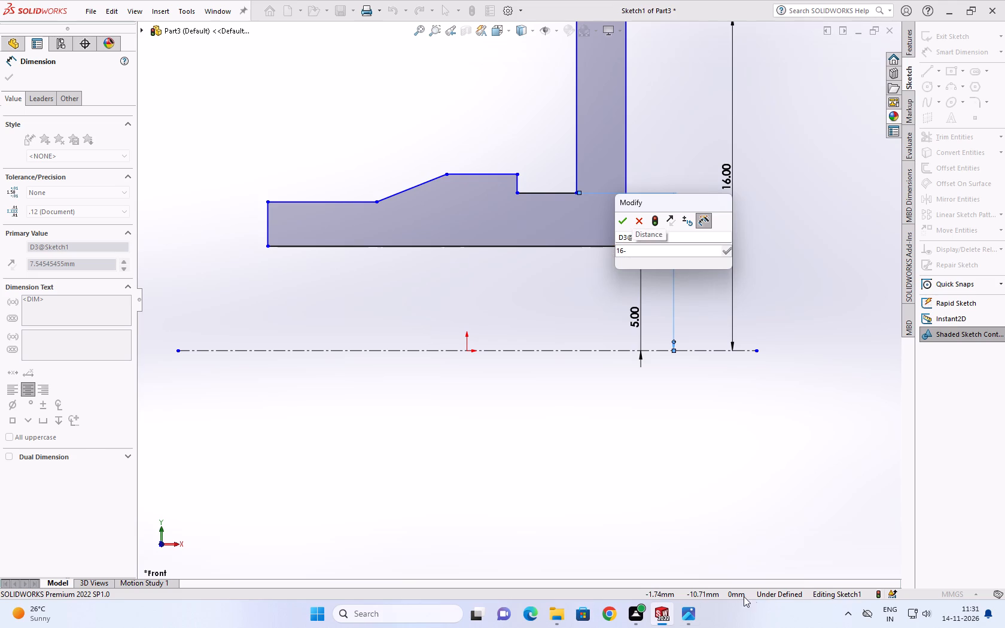
{"action": "left_click", "coordinate": [689, 617]}
{"action": "scroll", "coordinate": [462, 446], "scroll_direction": "up", "scroll_amount": 2}
{"action": "scroll", "coordinate": [395, 307], "scroll_direction": "up", "scroll_amount": 2}
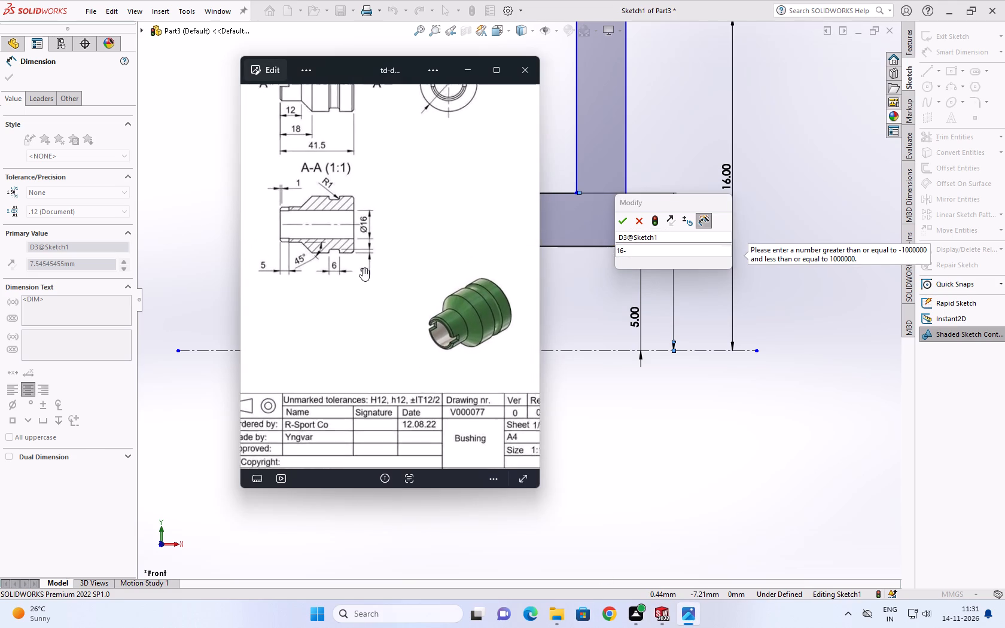
{"action": "scroll", "coordinate": [358, 264], "scroll_direction": "down", "scroll_amount": 1}
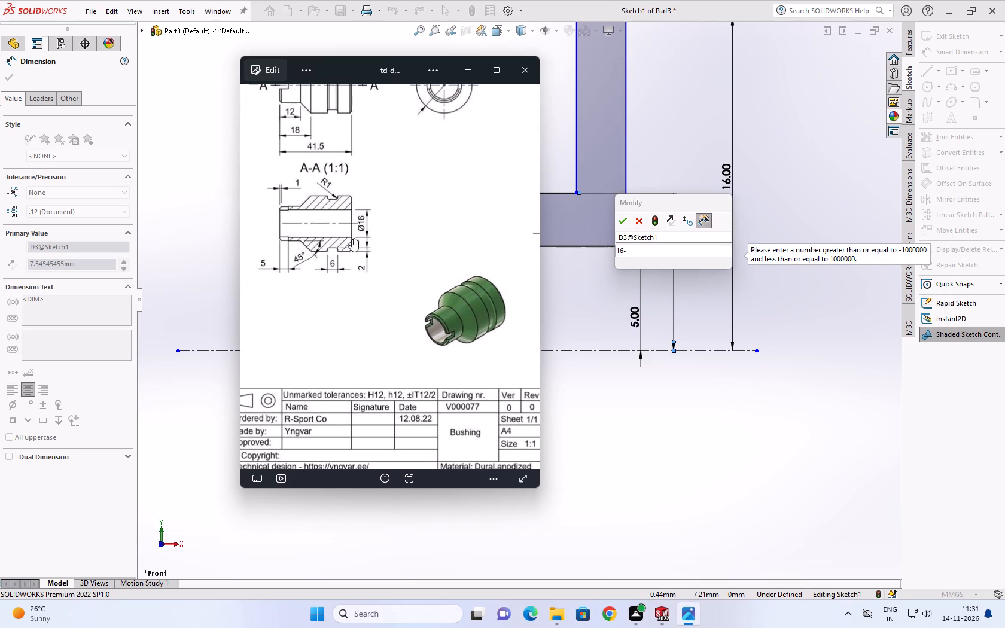
{"action": "scroll", "coordinate": [343, 247], "scroll_direction": "down", "scroll_amount": 1}
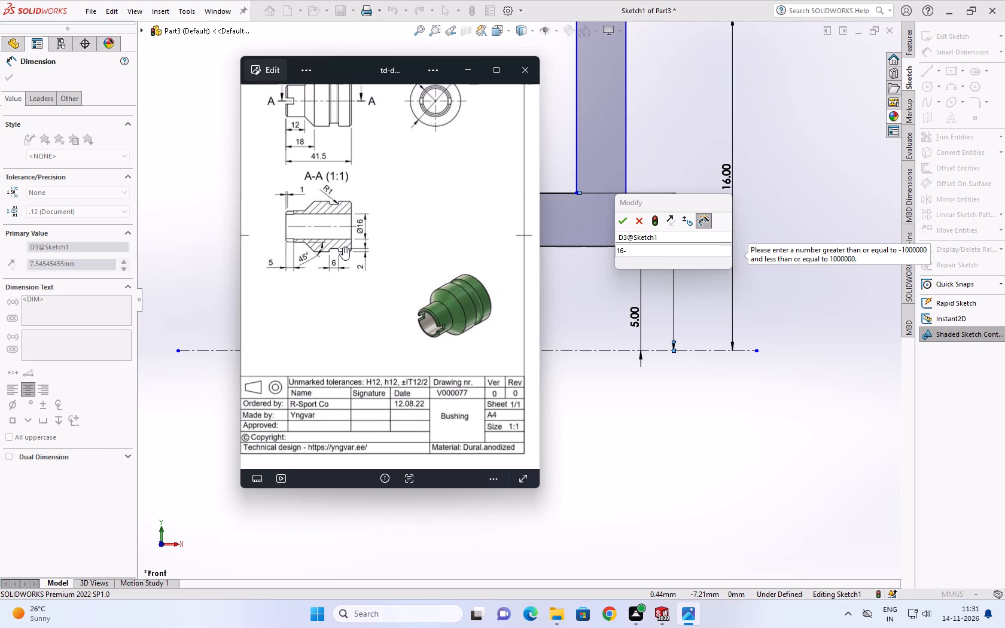
{"action": "left_click", "coordinate": [659, 256]}
{"action": "left_click", "coordinate": [659, 256]}
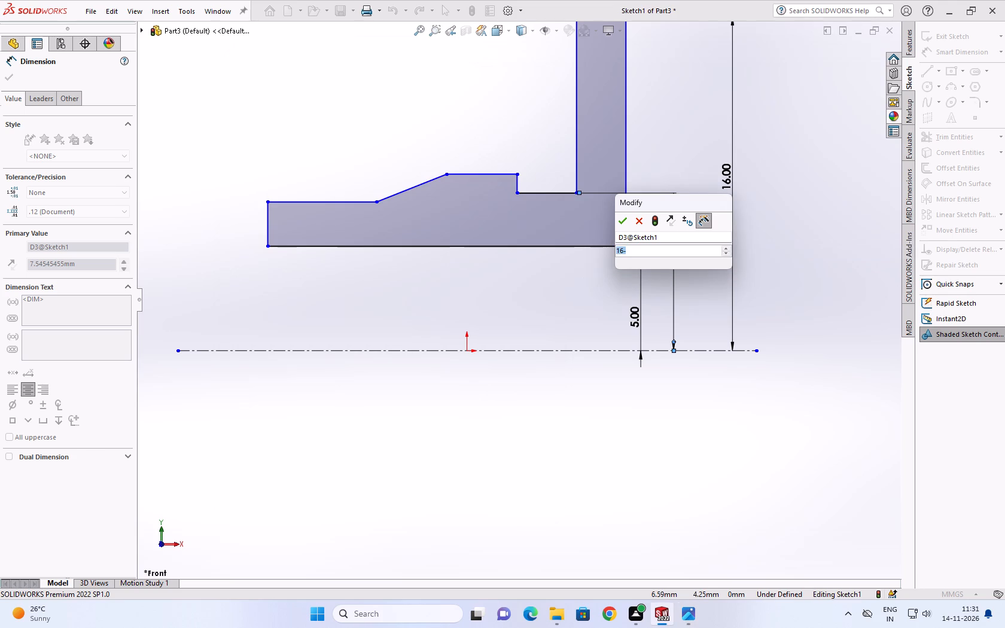
{"action": "left_click", "coordinate": [642, 249]}
{"action": "key", "text": "2"}
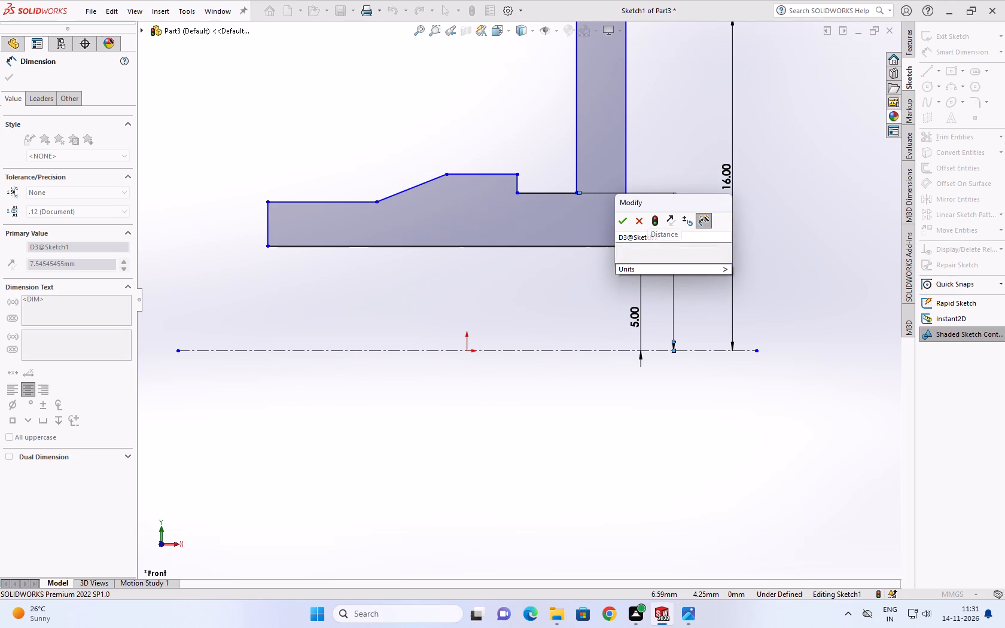
{"action": "key", "text": "Return"}
Set the distance between the profile's bottom edge and the centerline to 8 mm.
{"action": "scroll", "coordinate": [578, 167], "scroll_direction": "down", "scroll_amount": 1}
{"action": "scroll", "coordinate": [584, 154], "scroll_direction": "up", "scroll_amount": 5}
{"action": "double_click", "coordinate": [571, 315]}
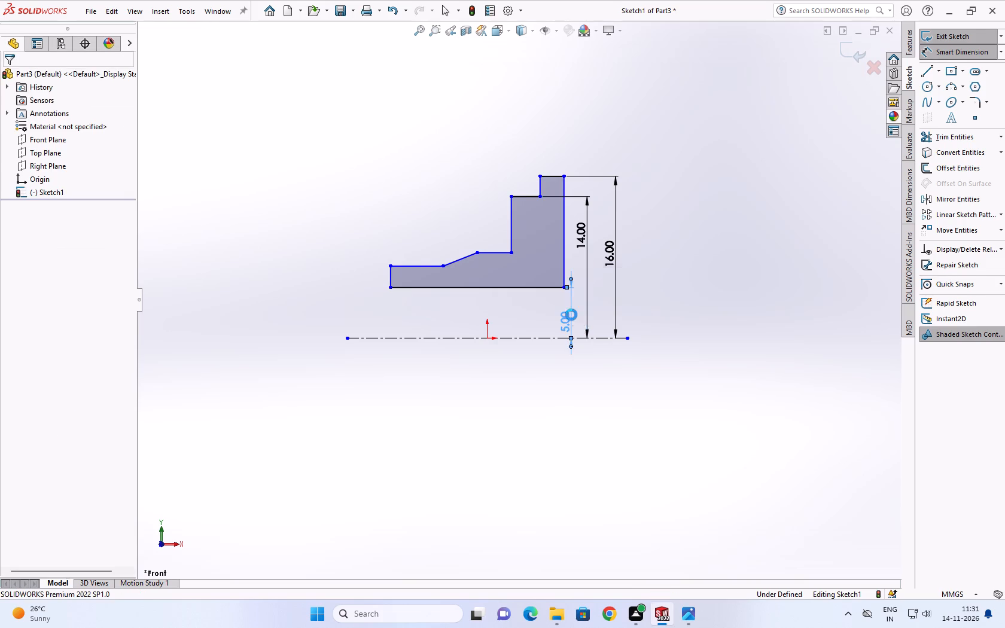
{"action": "key", "text": "8"}
{"action": "key", "text": "Return"}
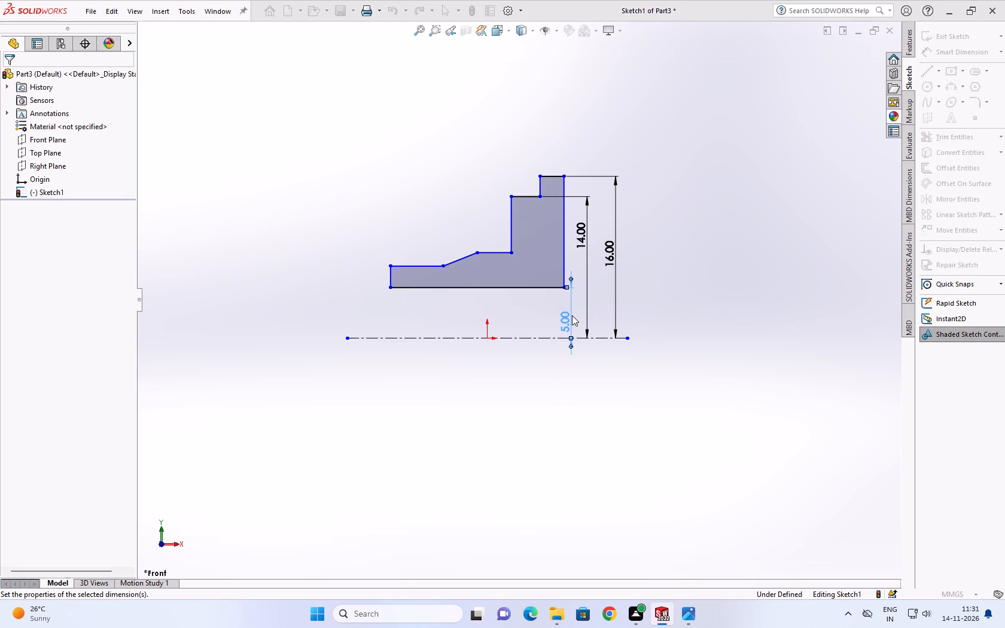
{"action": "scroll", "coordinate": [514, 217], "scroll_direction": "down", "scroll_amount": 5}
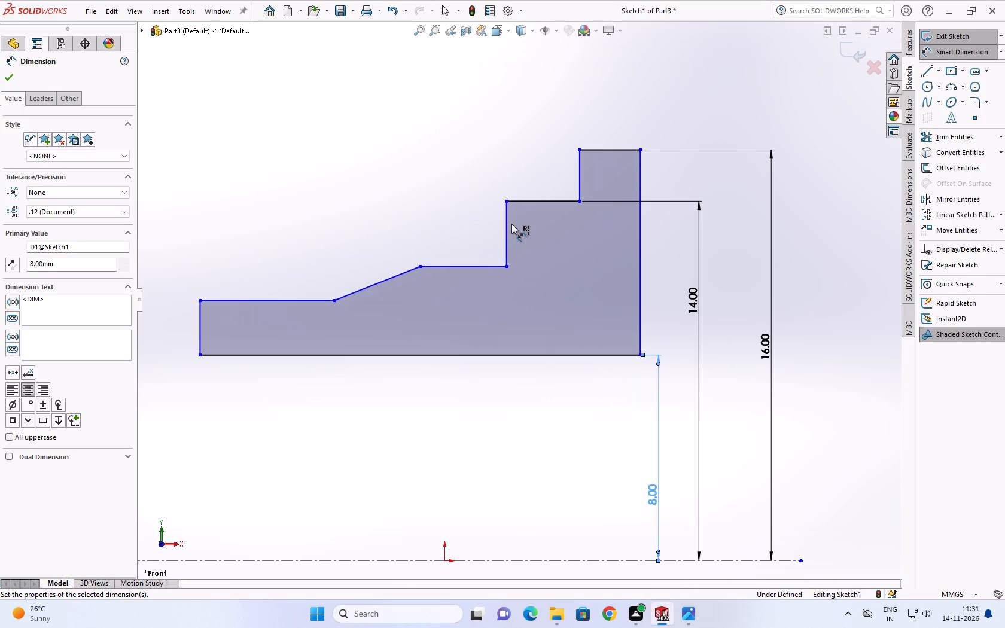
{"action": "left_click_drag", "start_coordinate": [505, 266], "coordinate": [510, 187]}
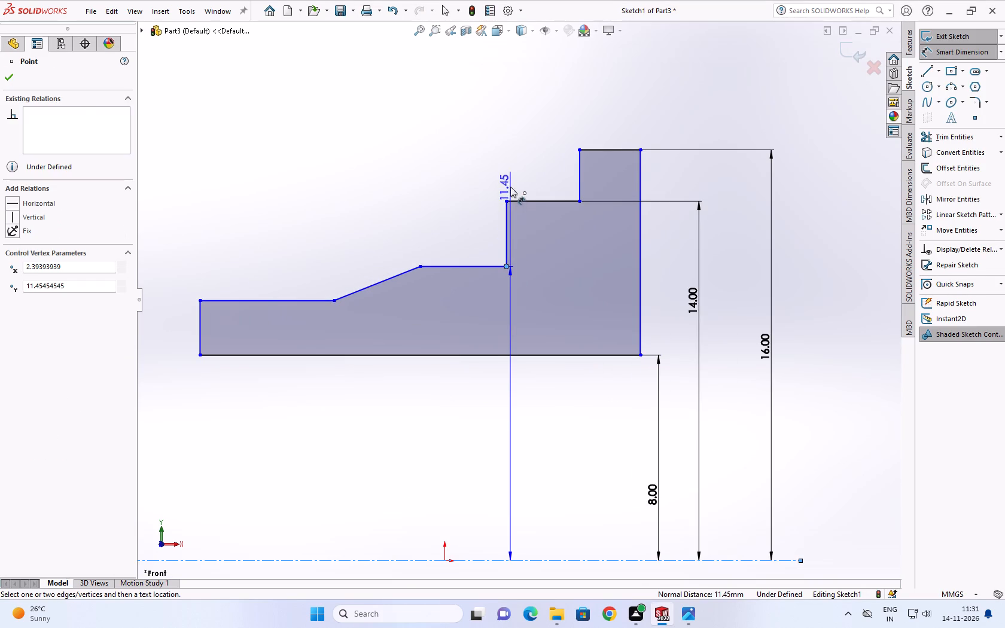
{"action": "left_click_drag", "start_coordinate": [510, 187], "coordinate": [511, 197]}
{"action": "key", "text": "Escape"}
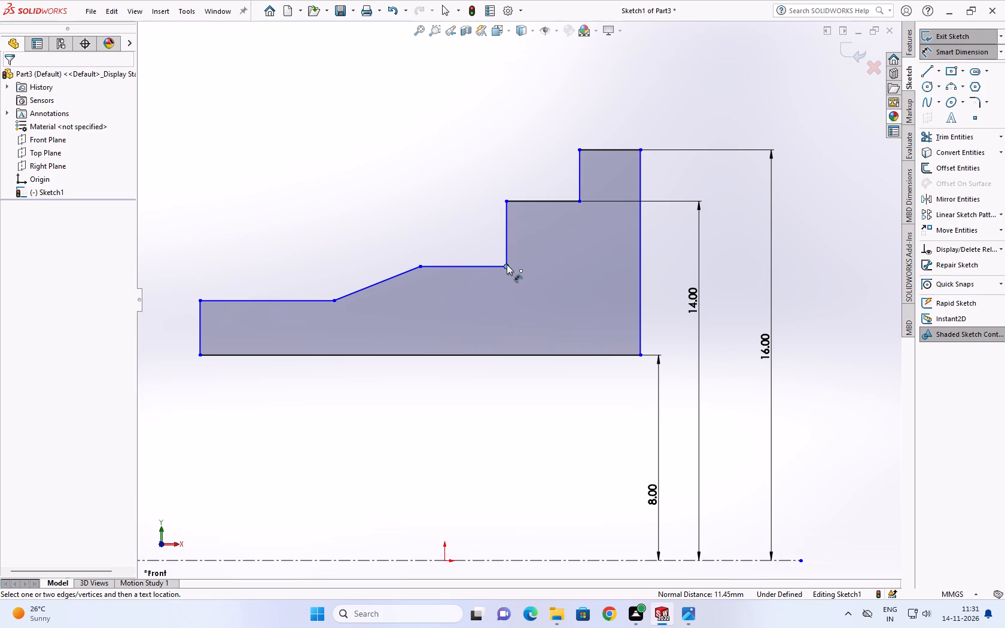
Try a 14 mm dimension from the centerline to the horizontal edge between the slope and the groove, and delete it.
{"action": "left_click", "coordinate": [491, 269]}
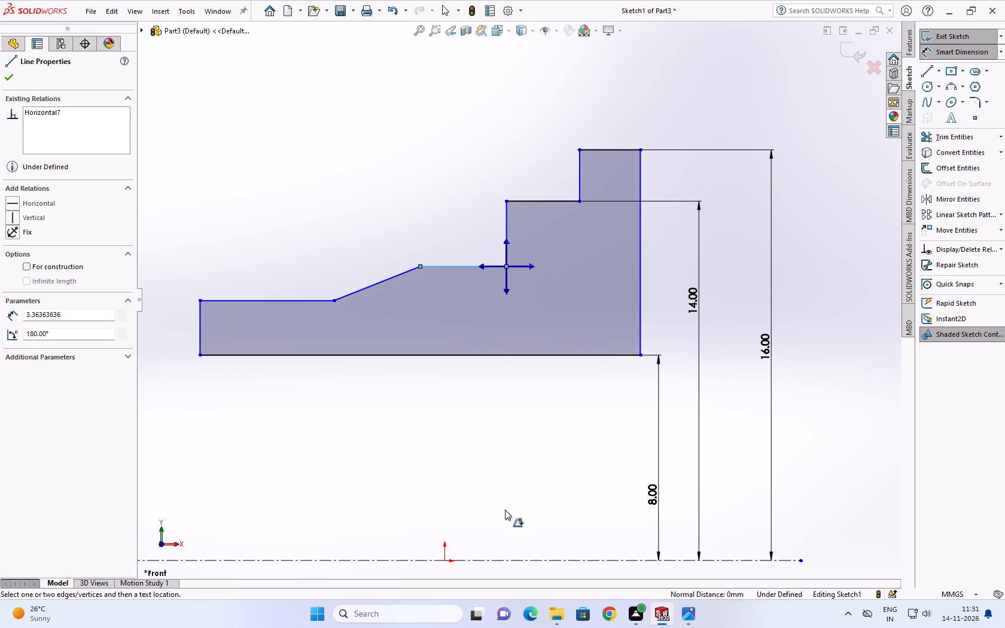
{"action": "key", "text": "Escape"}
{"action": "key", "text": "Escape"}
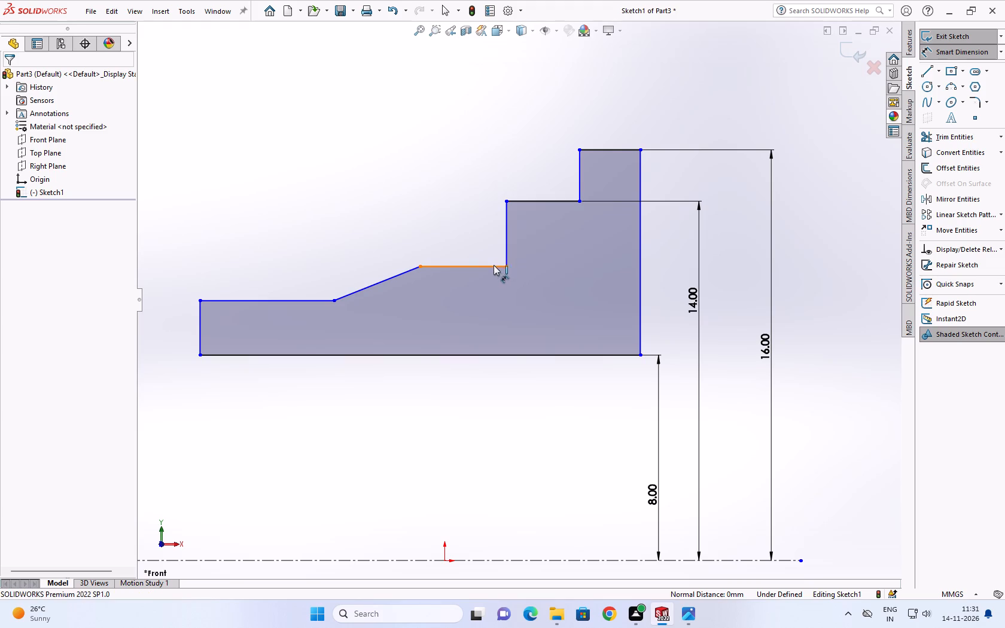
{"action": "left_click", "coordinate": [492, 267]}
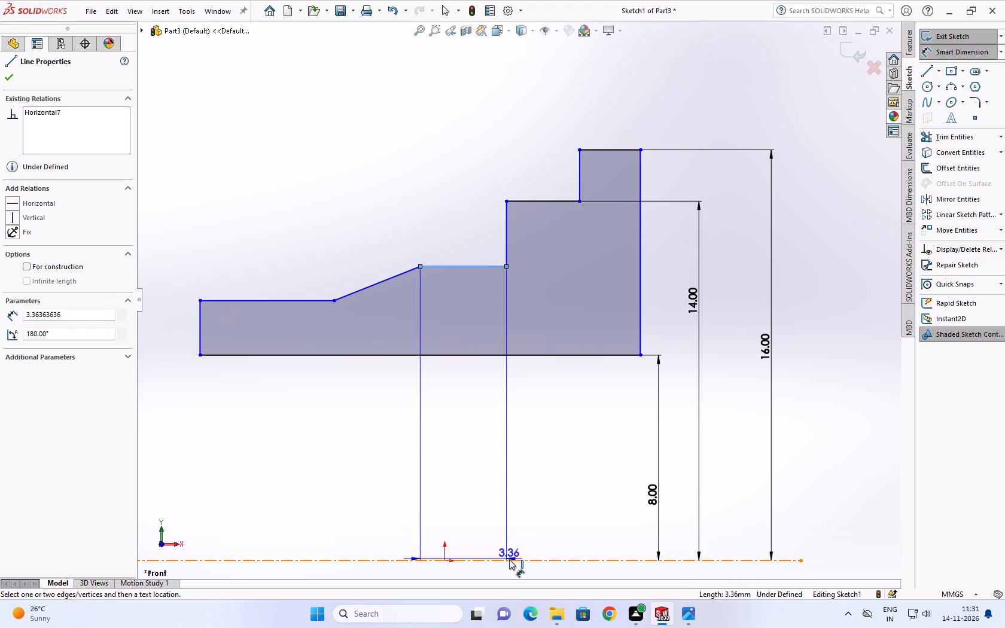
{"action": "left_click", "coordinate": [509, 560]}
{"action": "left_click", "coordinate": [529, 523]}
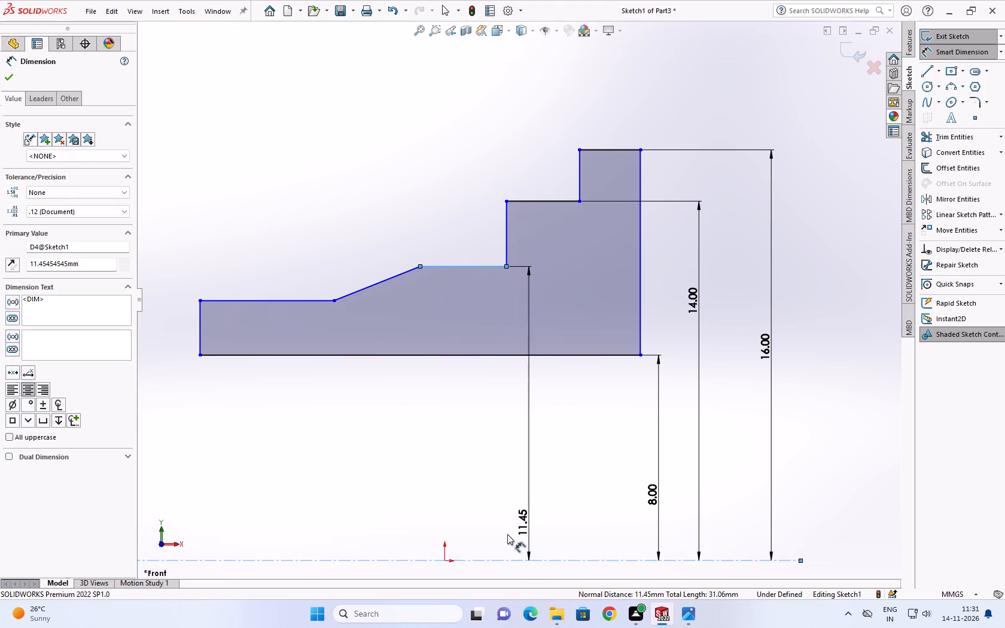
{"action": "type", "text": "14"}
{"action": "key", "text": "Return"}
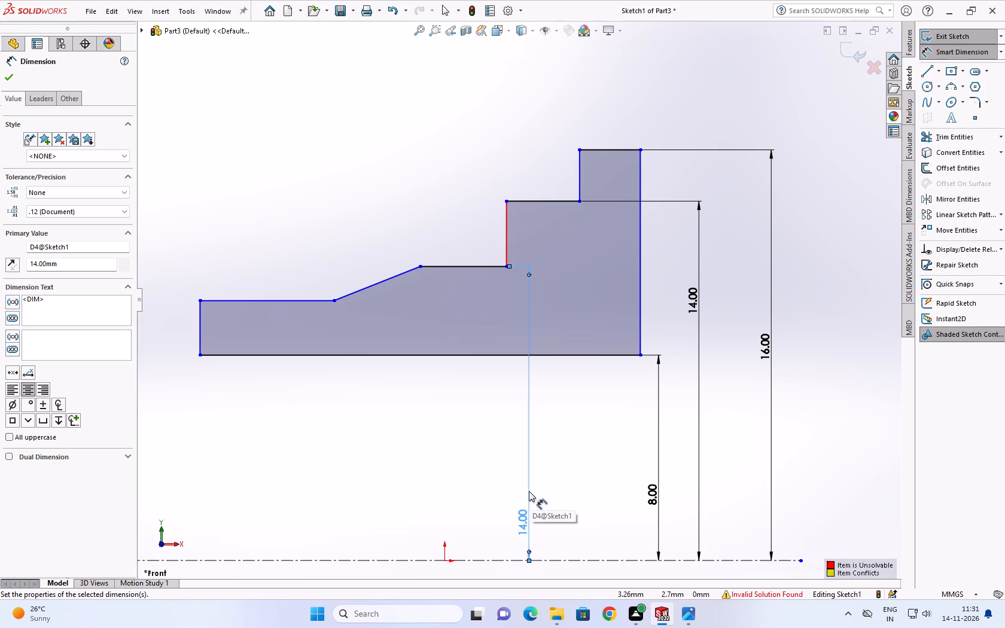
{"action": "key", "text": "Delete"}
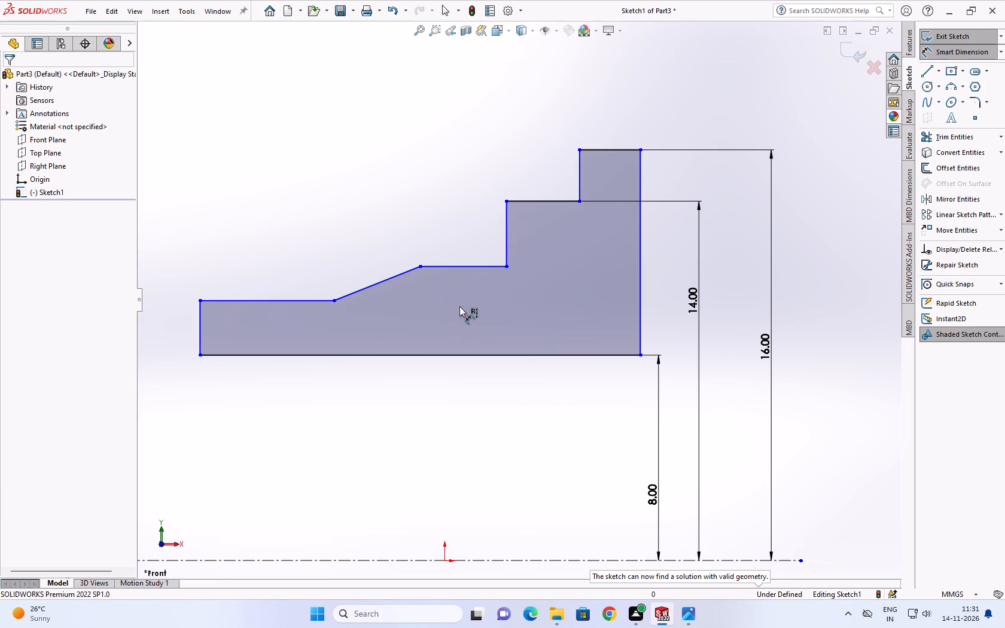
Dimension the horizontal edge between the slope and the groove 16 mm from the centerline.
{"action": "left_click", "coordinate": [471, 268]}
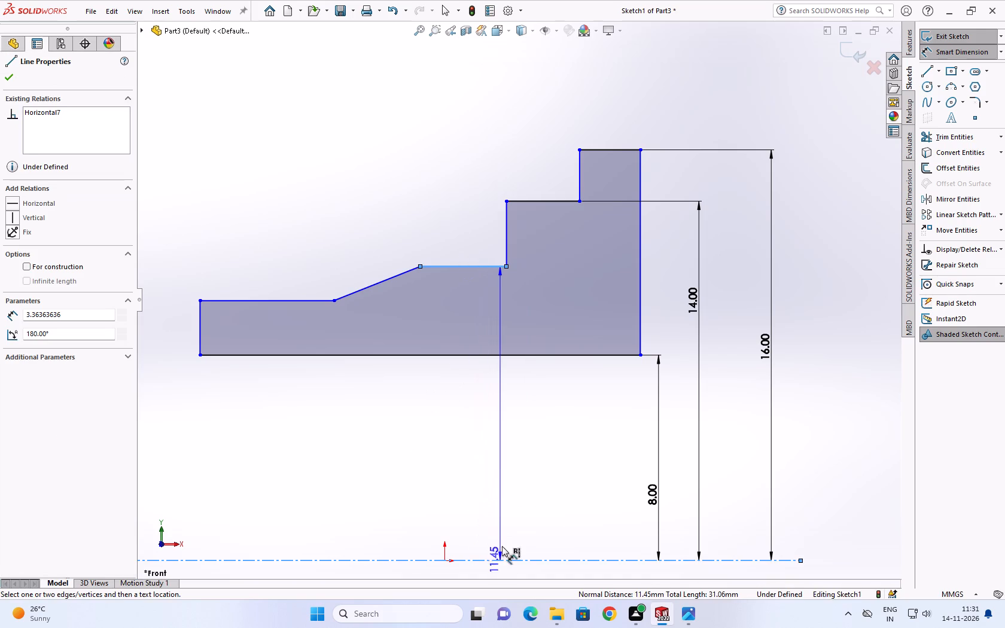
{"action": "left_click", "coordinate": [499, 505]}
{"action": "key", "text": "1"}
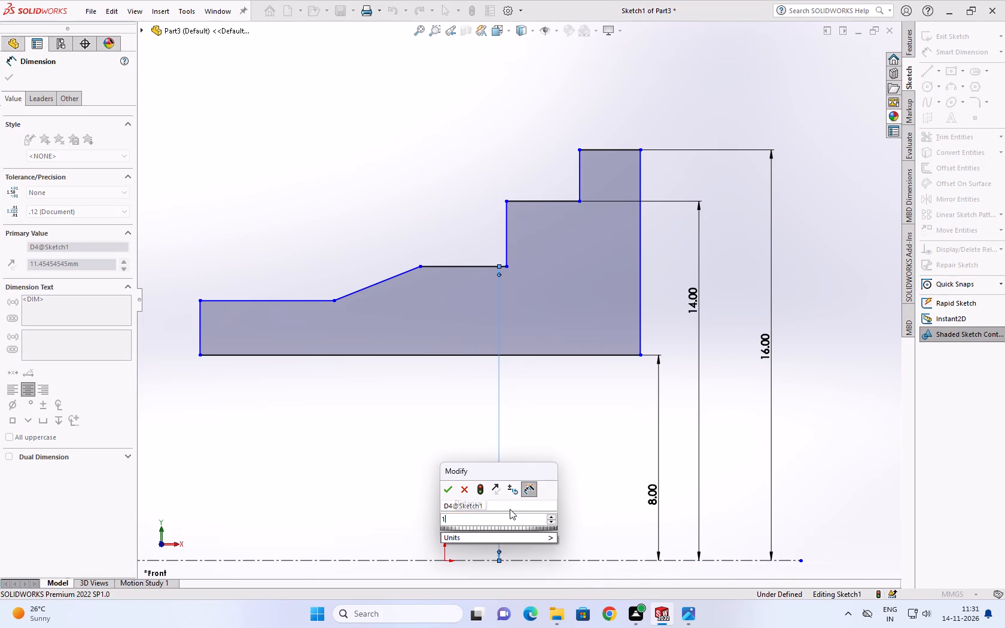
{"action": "key", "text": "6"}
{"action": "key", "text": "Return"}
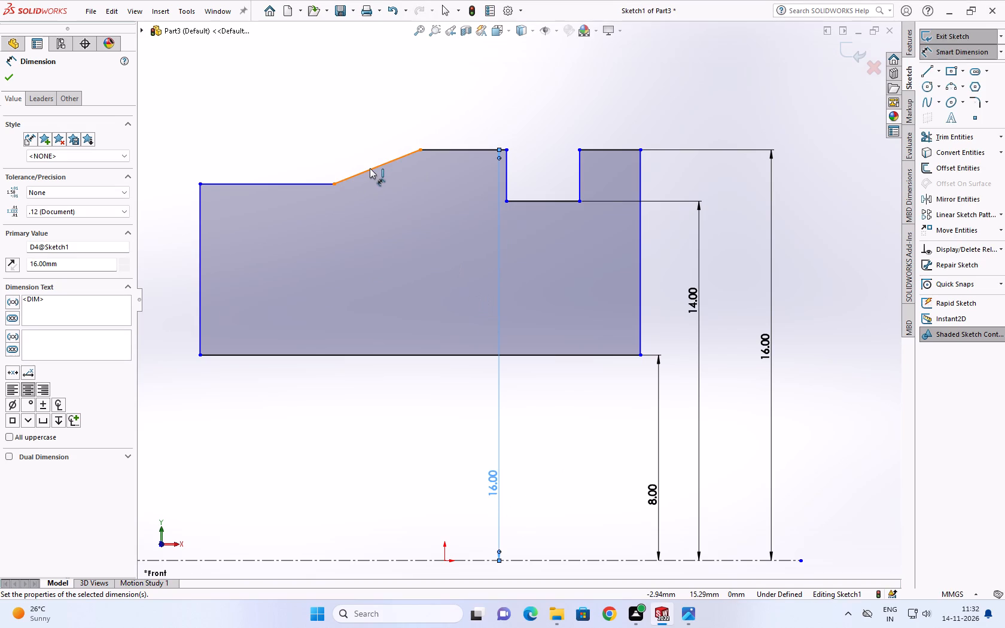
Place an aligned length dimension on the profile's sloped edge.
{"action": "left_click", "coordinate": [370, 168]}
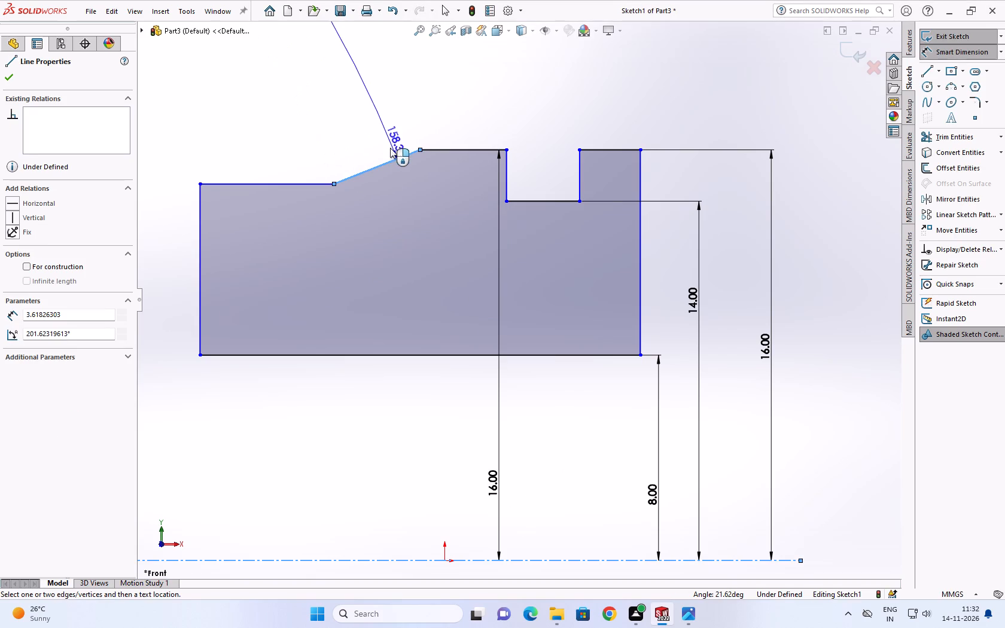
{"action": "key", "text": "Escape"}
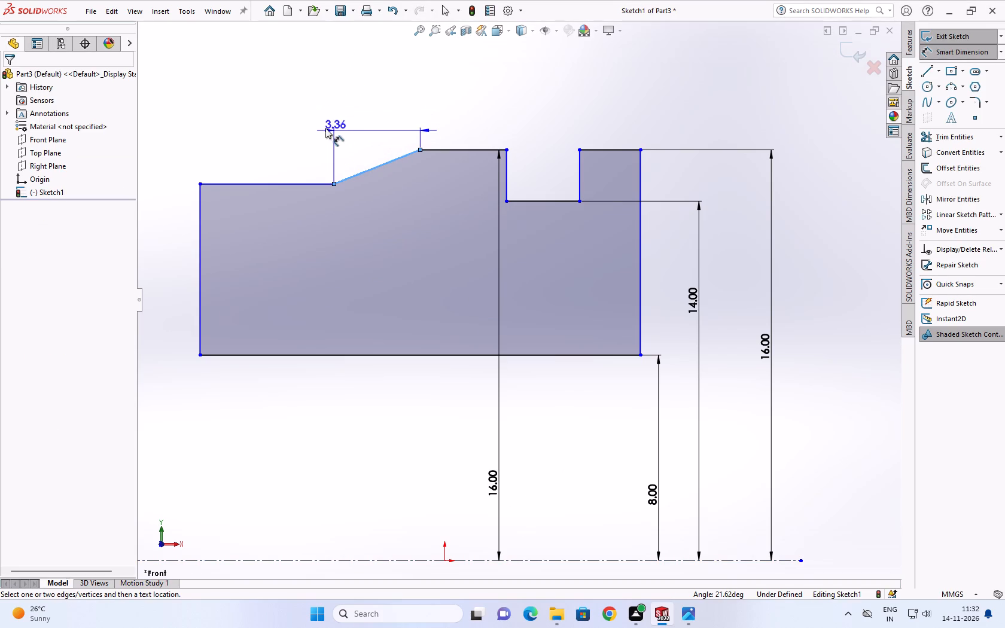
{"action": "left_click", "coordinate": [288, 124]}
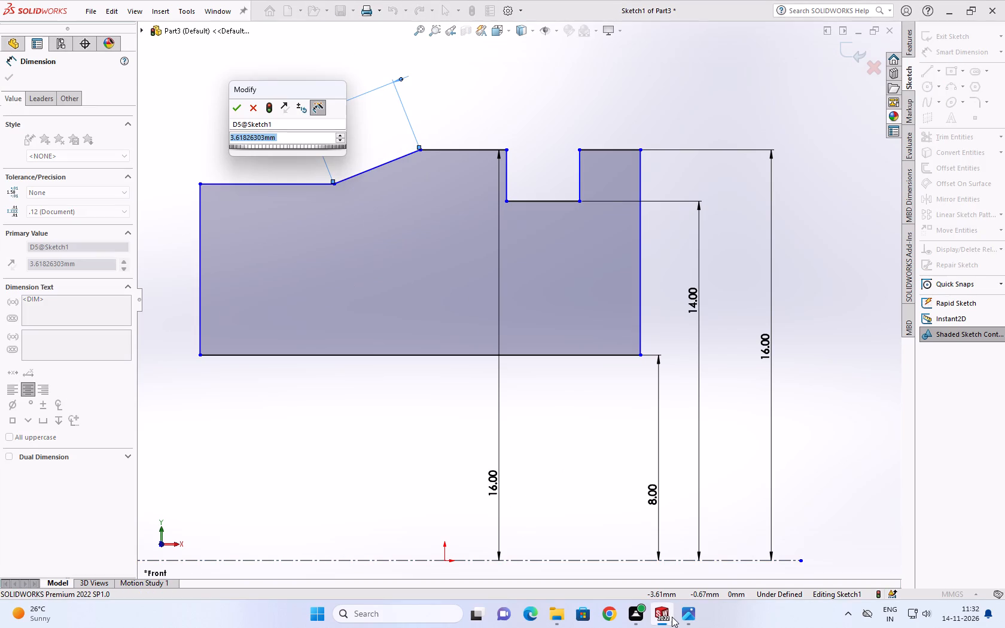
Switch to Photos and examine the taper angle and length dimensions on the bushing drawing.
{"action": "left_click", "coordinate": [681, 615]}
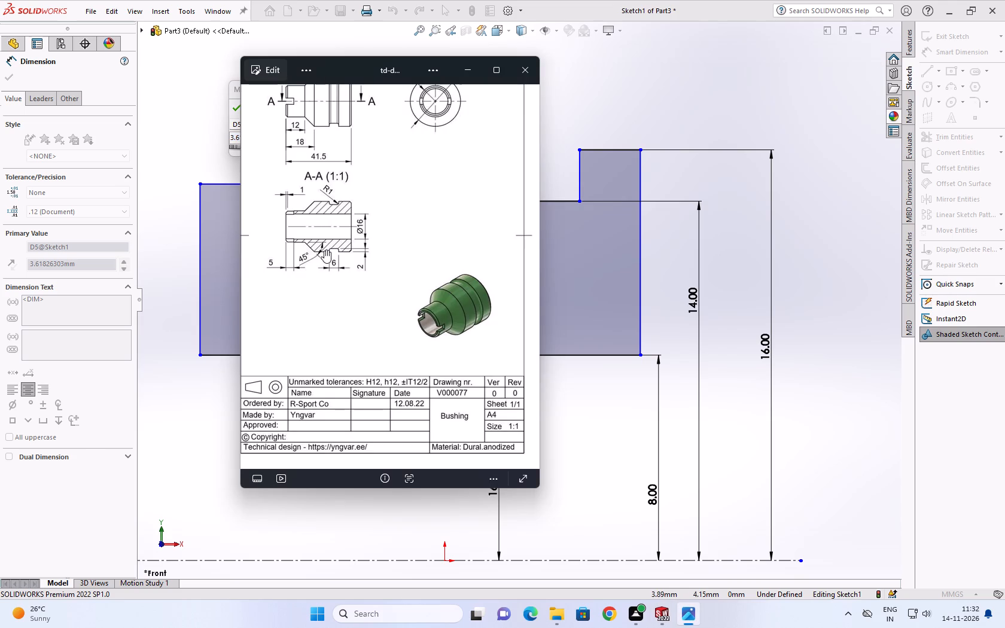
{"action": "scroll", "coordinate": [321, 254], "scroll_direction": "up", "scroll_amount": 2}
{"action": "scroll", "coordinate": [312, 233], "scroll_direction": "down", "scroll_amount": 1}
{"action": "scroll", "coordinate": [309, 209], "scroll_direction": "up", "scroll_amount": 1}
{"action": "scroll", "coordinate": [307, 203], "scroll_direction": "down", "scroll_amount": 3}
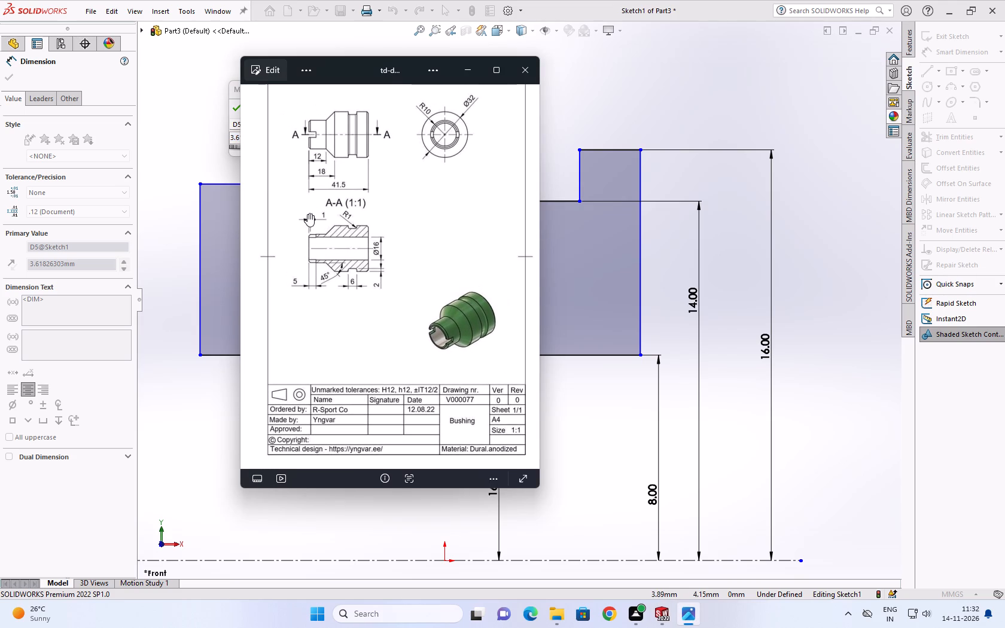
{"action": "key", "text": "Escape"}
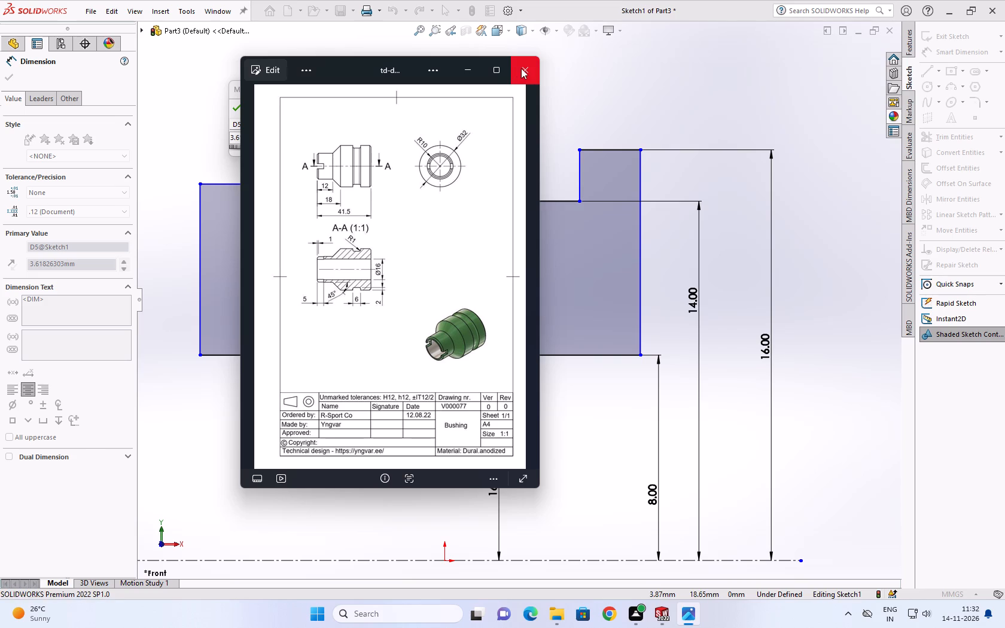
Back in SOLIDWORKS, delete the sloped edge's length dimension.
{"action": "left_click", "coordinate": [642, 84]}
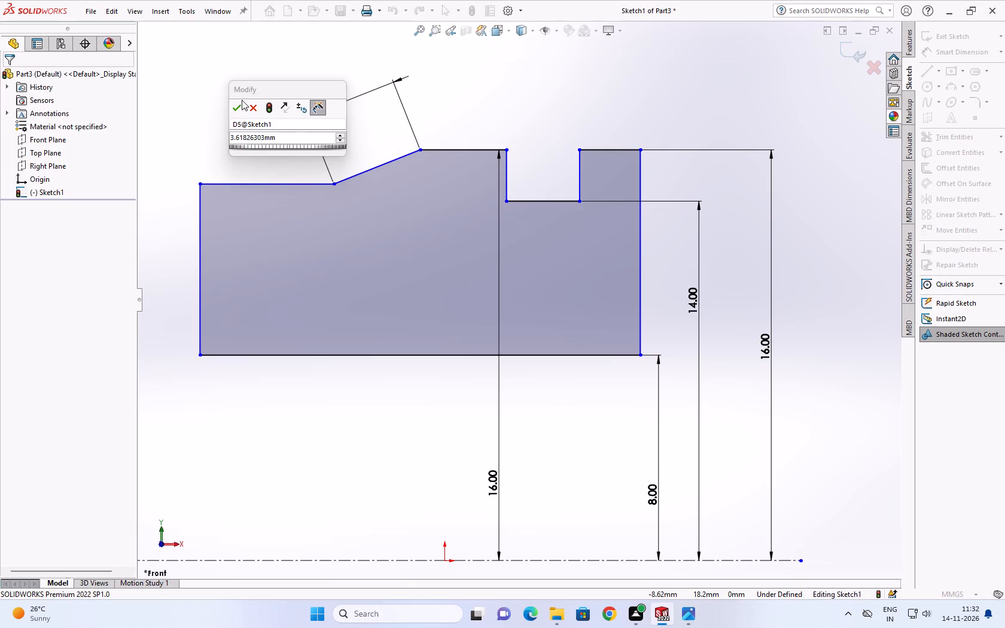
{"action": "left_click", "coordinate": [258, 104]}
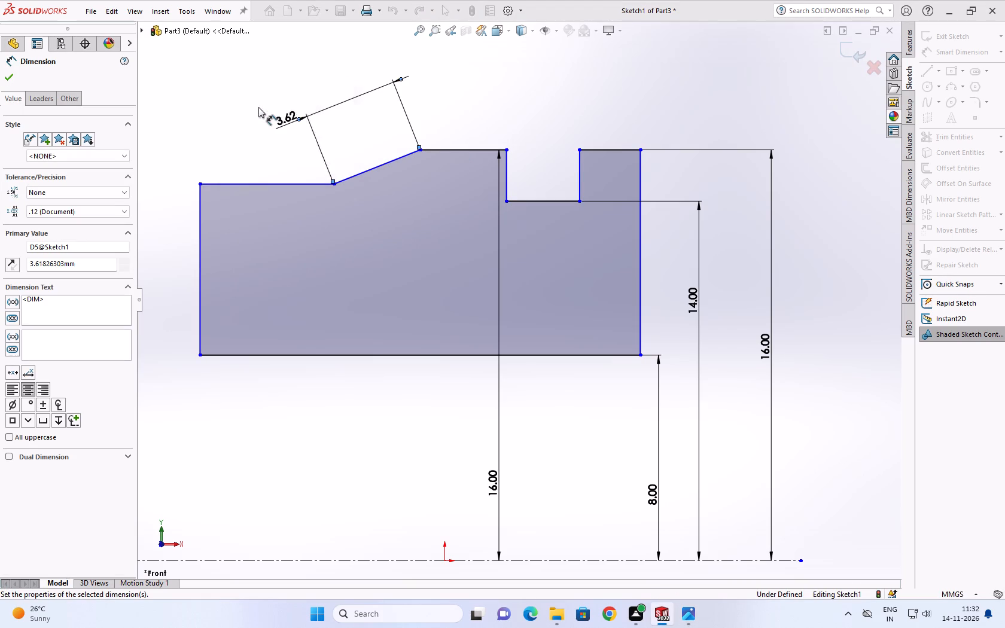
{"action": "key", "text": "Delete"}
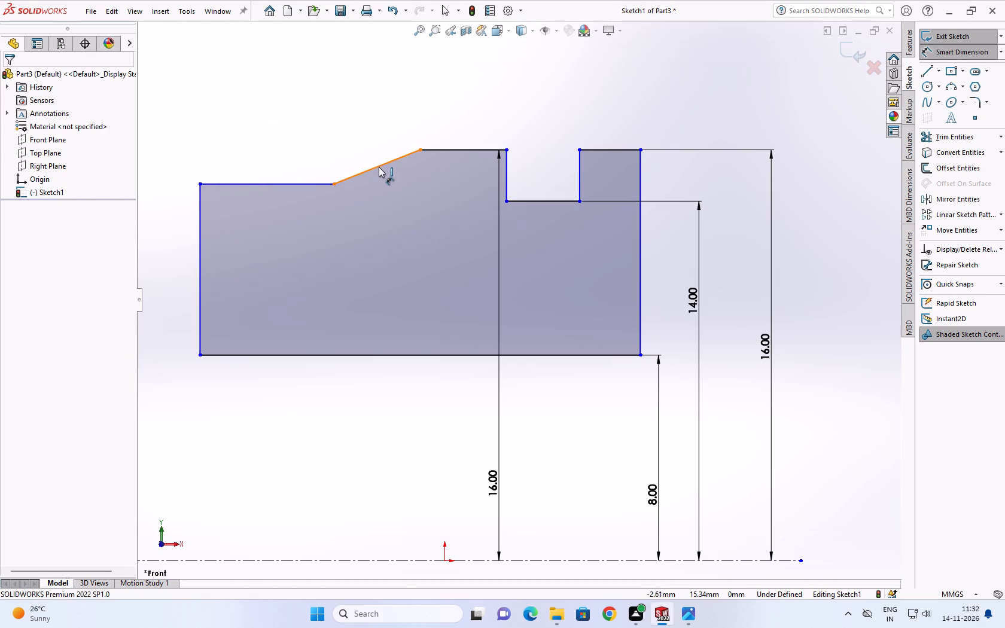
Dimension the angle between the sloped edge and the adjoining outer horizontal edge as 45°.
{"action": "left_click", "coordinate": [381, 167]}
{"action": "left_click", "coordinate": [455, 150]}
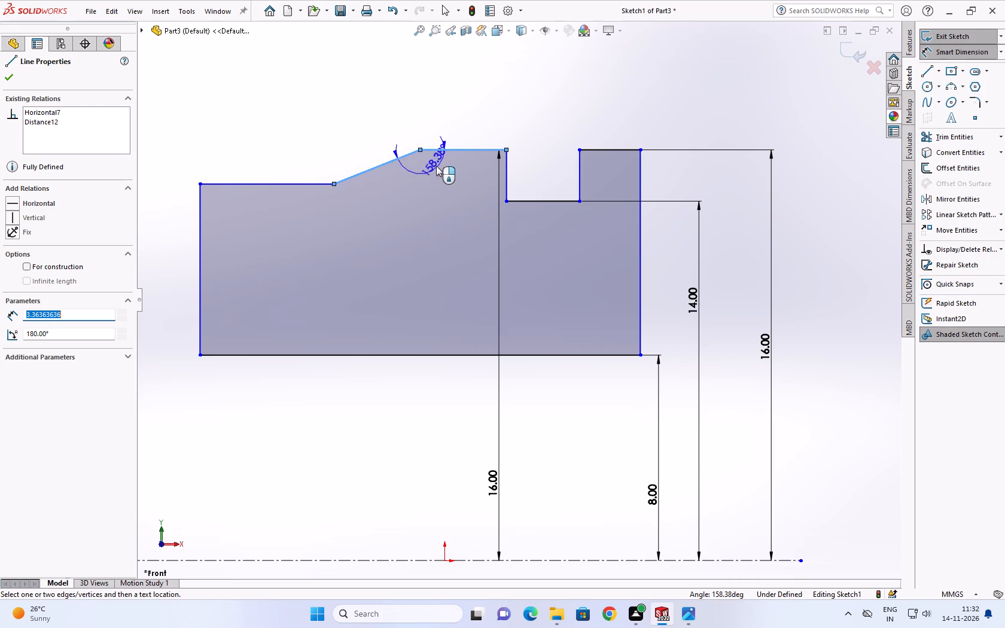
{"action": "left_click", "coordinate": [428, 168]}
{"action": "type", "text": "45"}
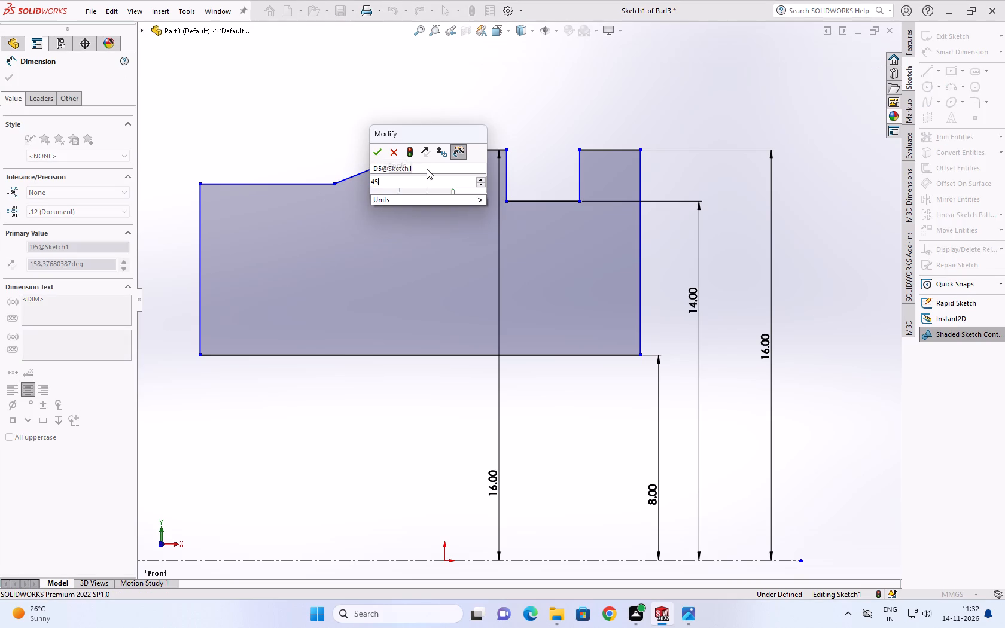
{"action": "key", "text": "Return"}
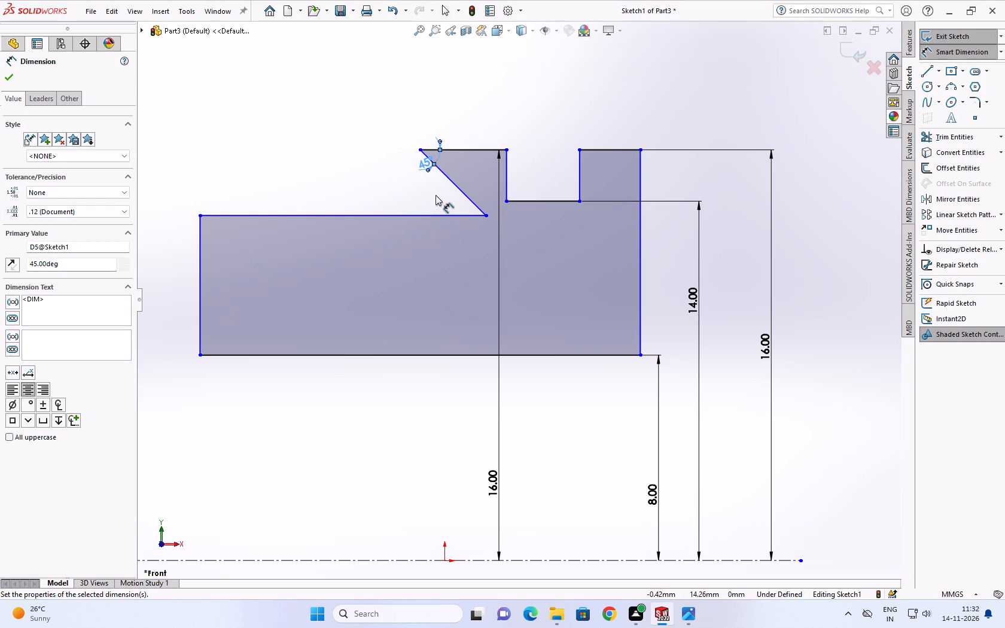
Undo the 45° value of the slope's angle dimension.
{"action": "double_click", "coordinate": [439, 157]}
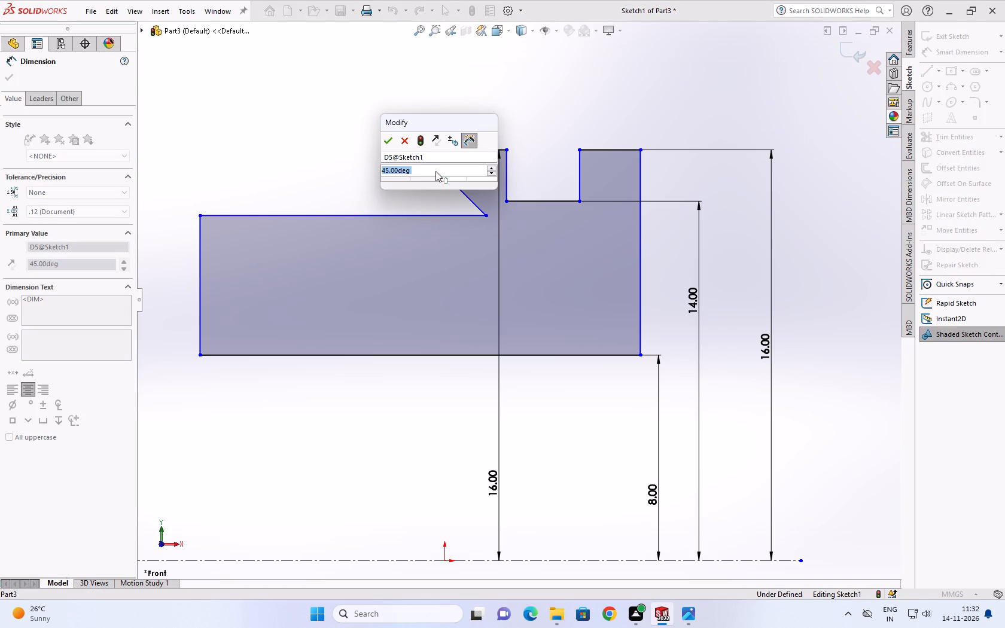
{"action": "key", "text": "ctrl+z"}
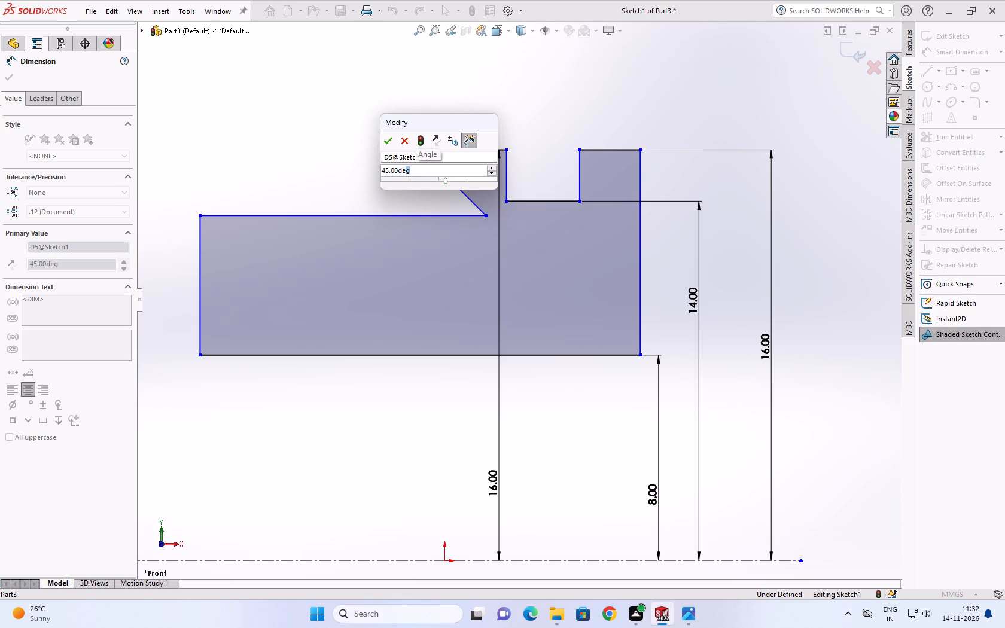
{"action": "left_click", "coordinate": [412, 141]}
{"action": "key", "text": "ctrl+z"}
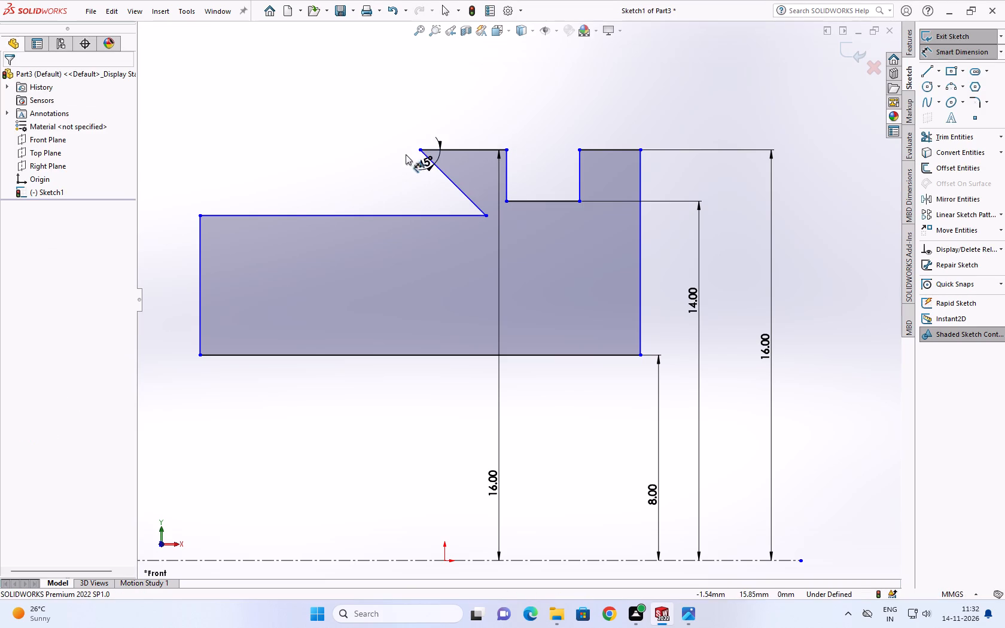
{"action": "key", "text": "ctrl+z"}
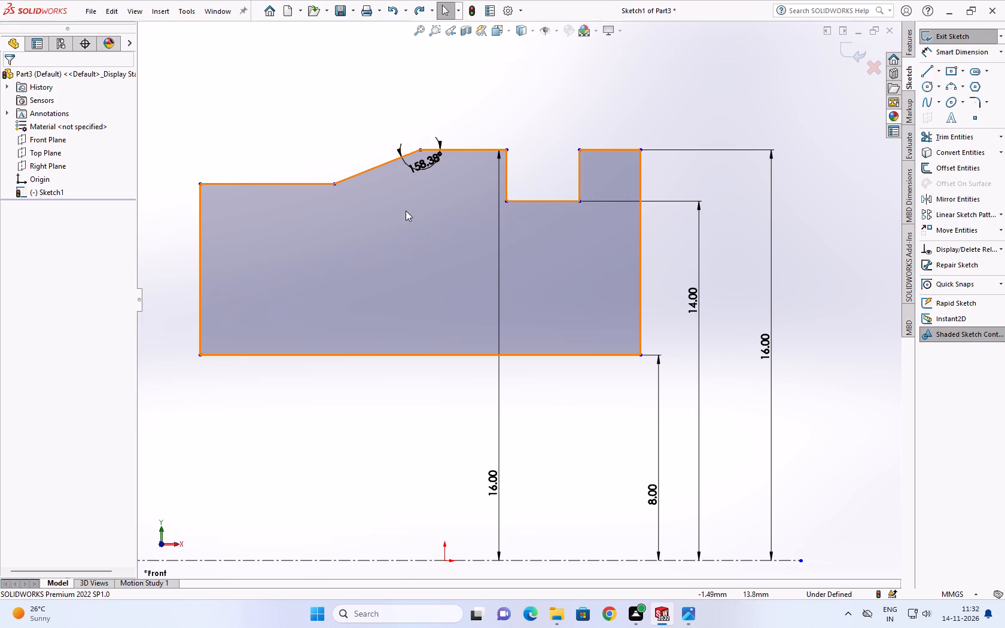
Set the angle between the sloped edge and the adjoining outer horizontal edge to 160°.
{"action": "double_click", "coordinate": [427, 162]}
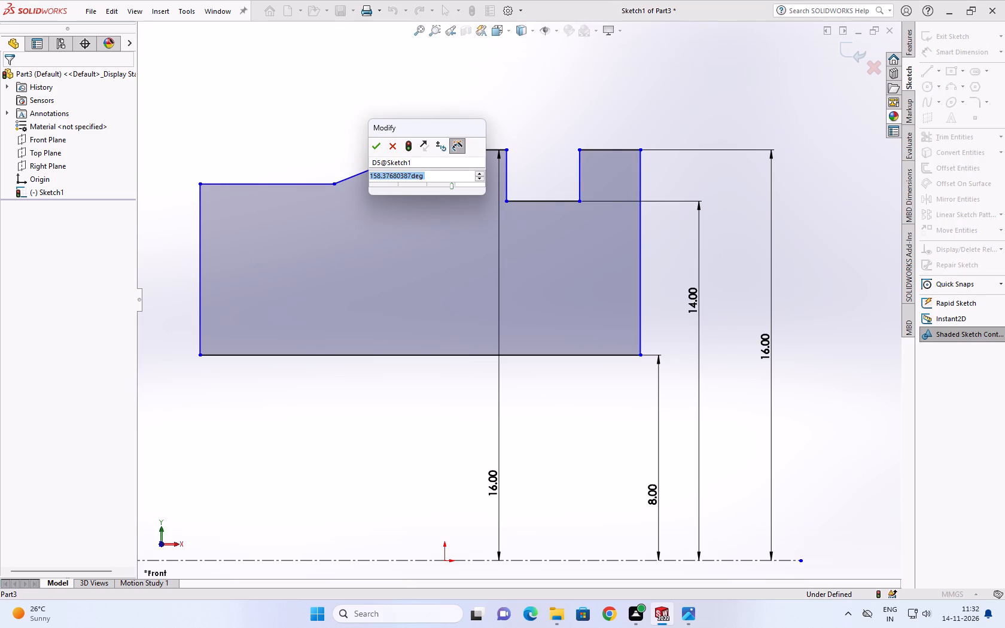
{"action": "type", "text": "160"}
{"action": "key", "text": "Return"}
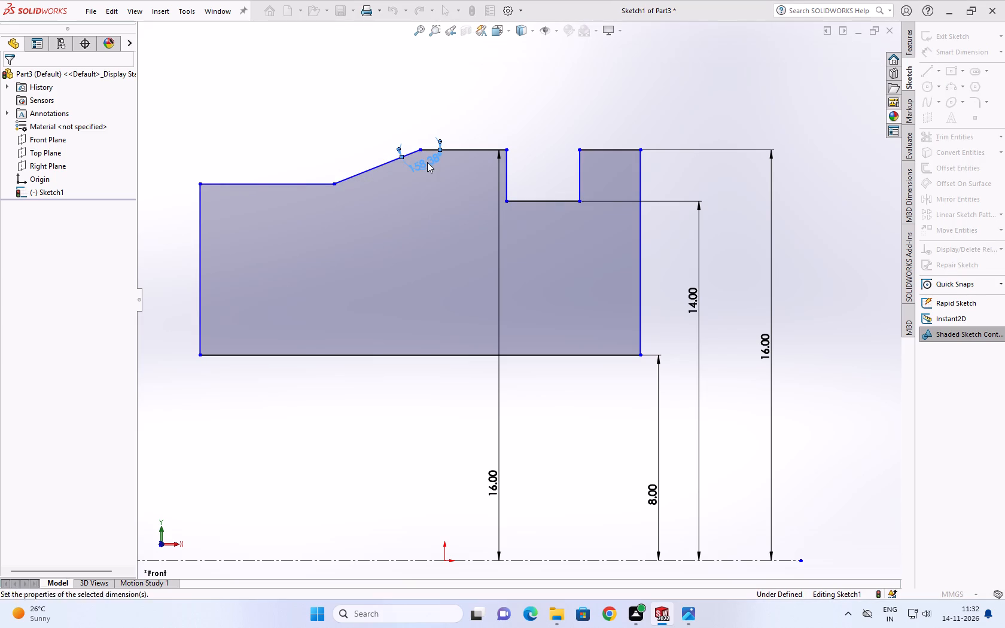
Dimension the horizontal distance from the profile's upper-left corner to the top of the slope as 18 mm.
{"action": "scroll", "coordinate": [287, 203], "scroll_direction": "up", "scroll_amount": 1}
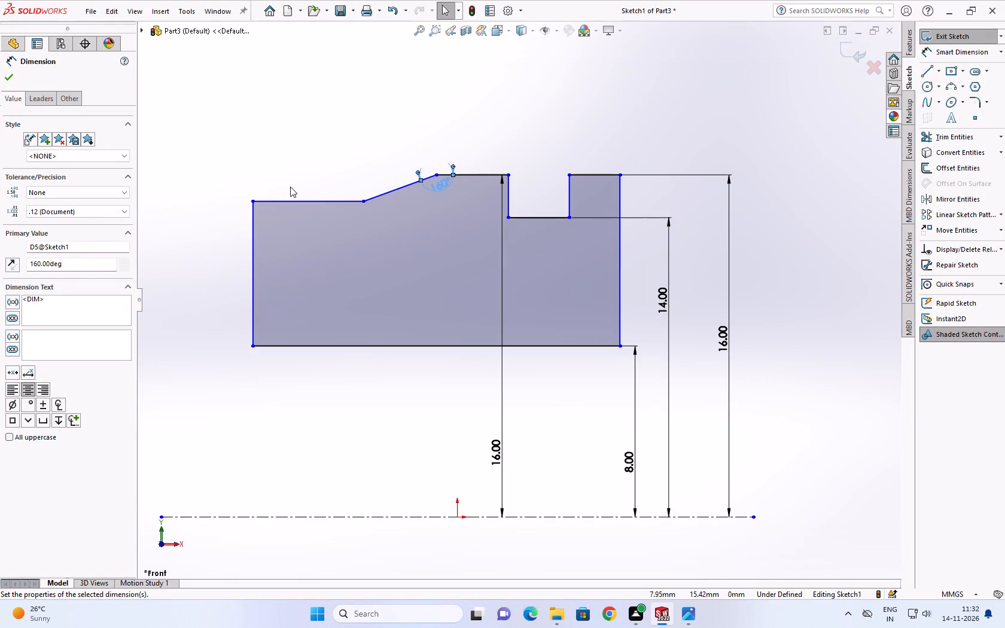
{"action": "scroll", "coordinate": [326, 208], "scroll_direction": "down", "scroll_amount": 2}
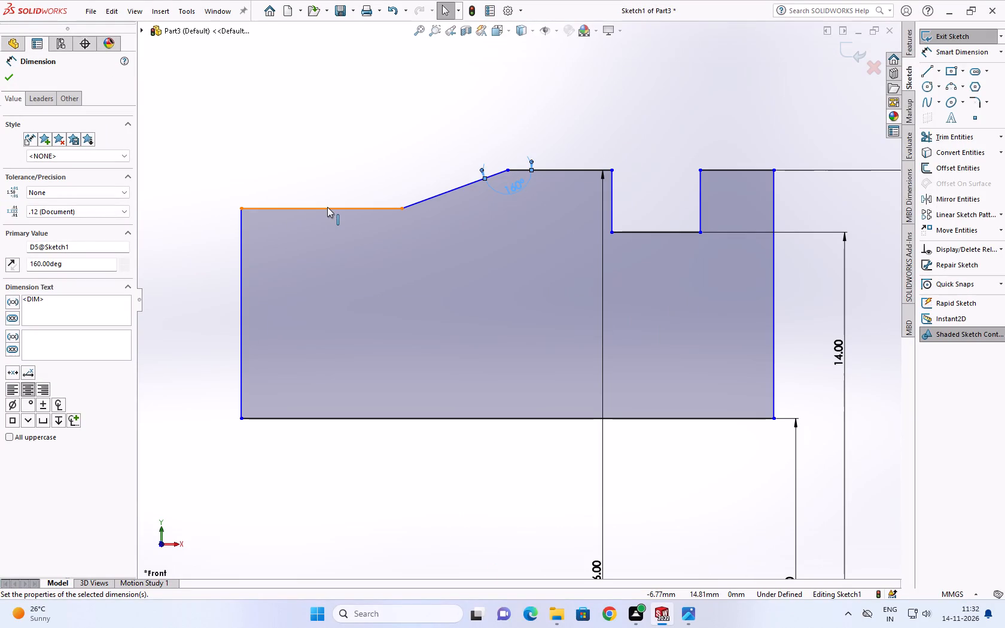
{"action": "left_click", "coordinate": [505, 169]}
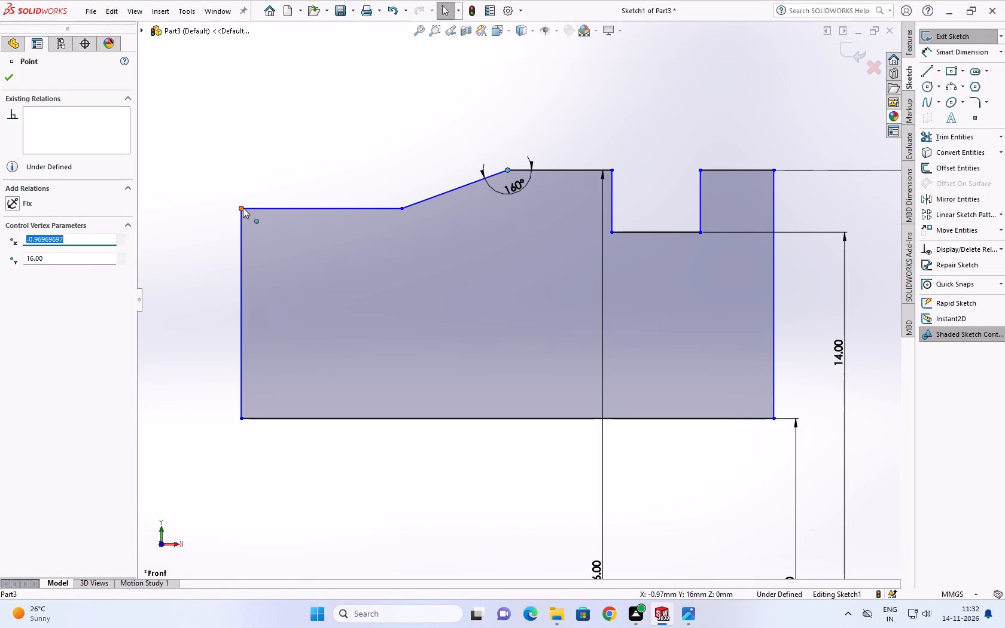
{"action": "left_click", "coordinate": [243, 208]}
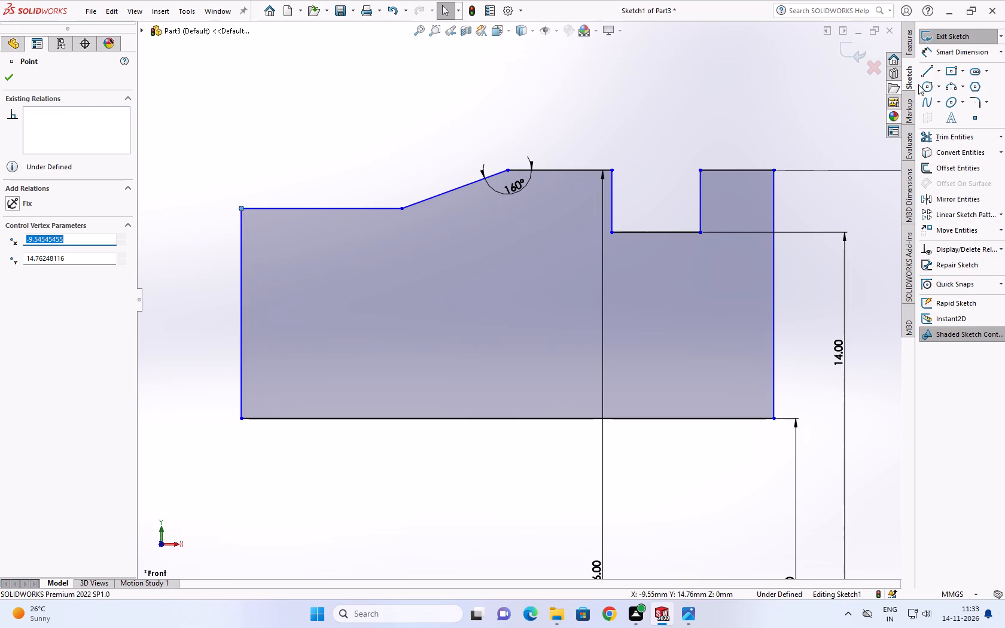
{"action": "left_click", "coordinate": [948, 54]}
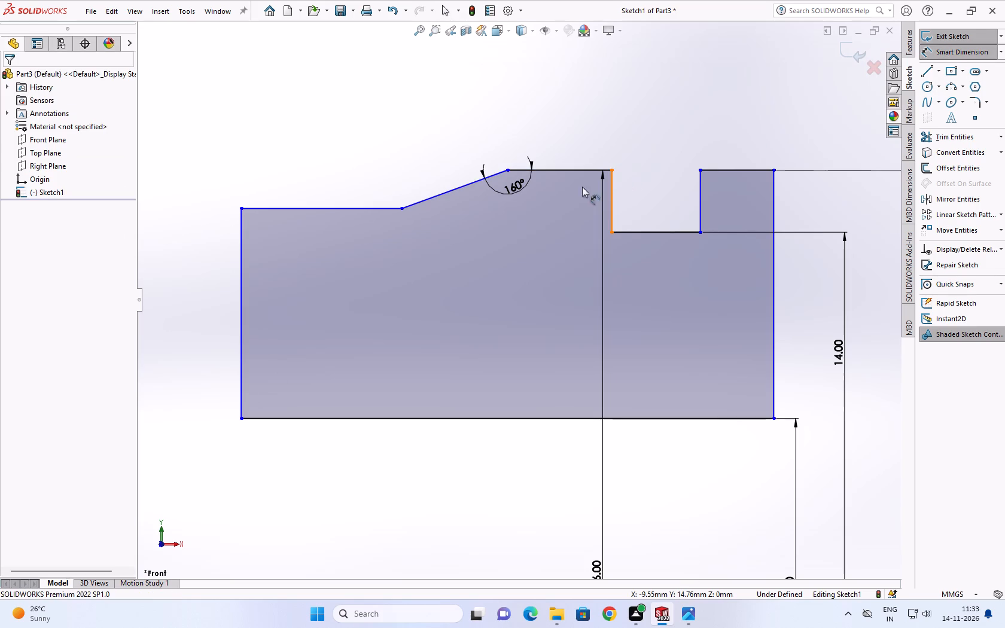
{"action": "left_click", "coordinate": [506, 171]}
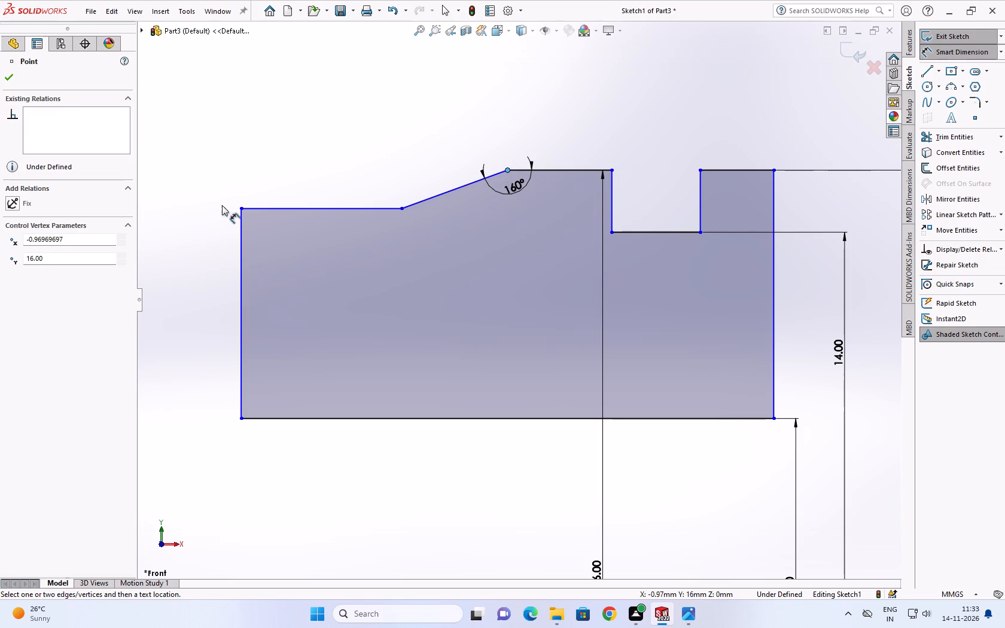
{"action": "left_click", "coordinate": [240, 209]}
{"action": "left_click", "coordinate": [314, 507]}
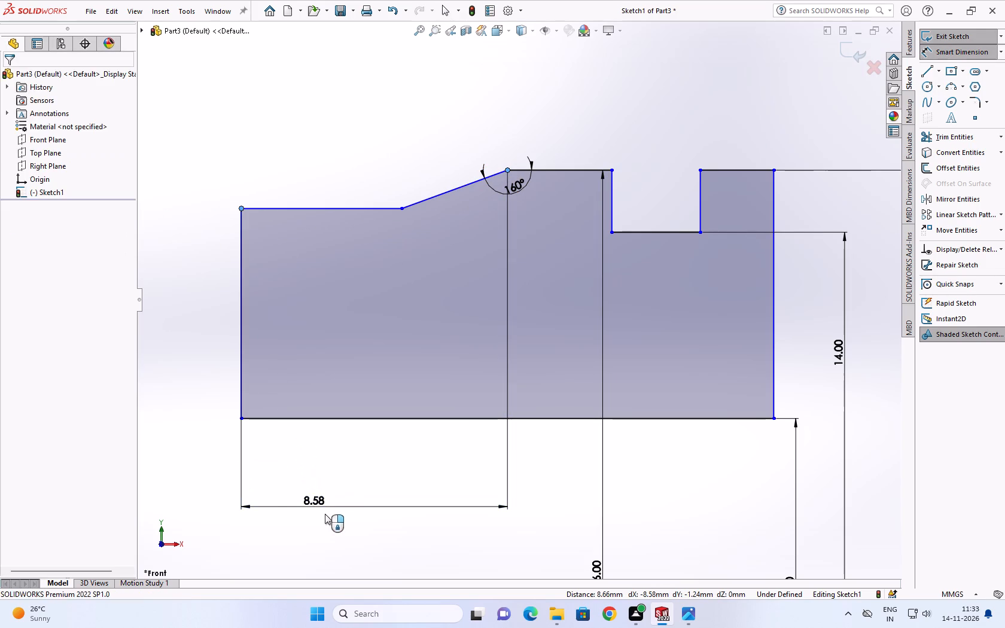
{"action": "type", "text": "18"}
{"action": "key", "text": "Return"}
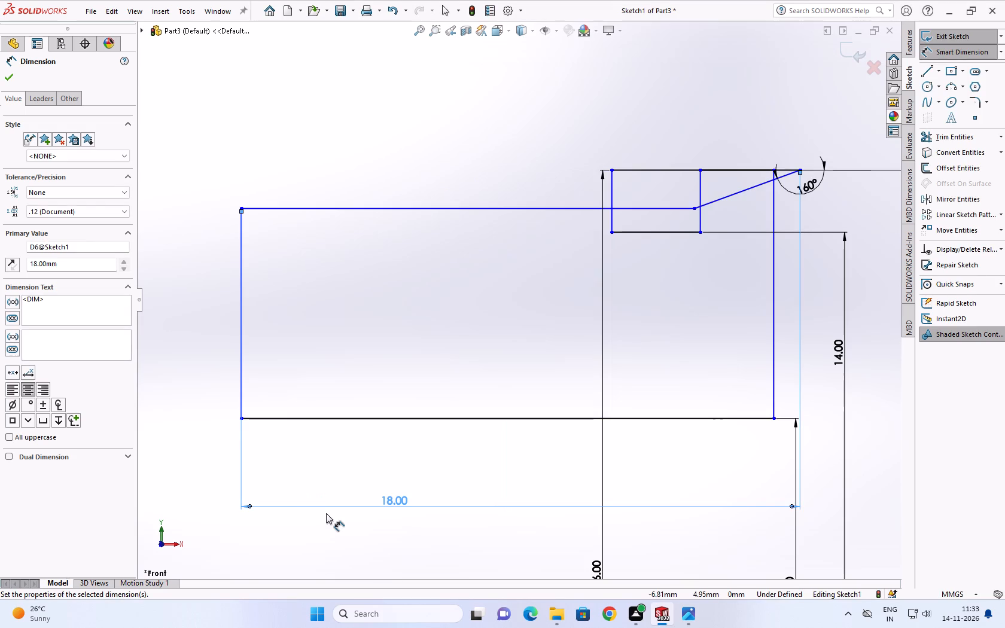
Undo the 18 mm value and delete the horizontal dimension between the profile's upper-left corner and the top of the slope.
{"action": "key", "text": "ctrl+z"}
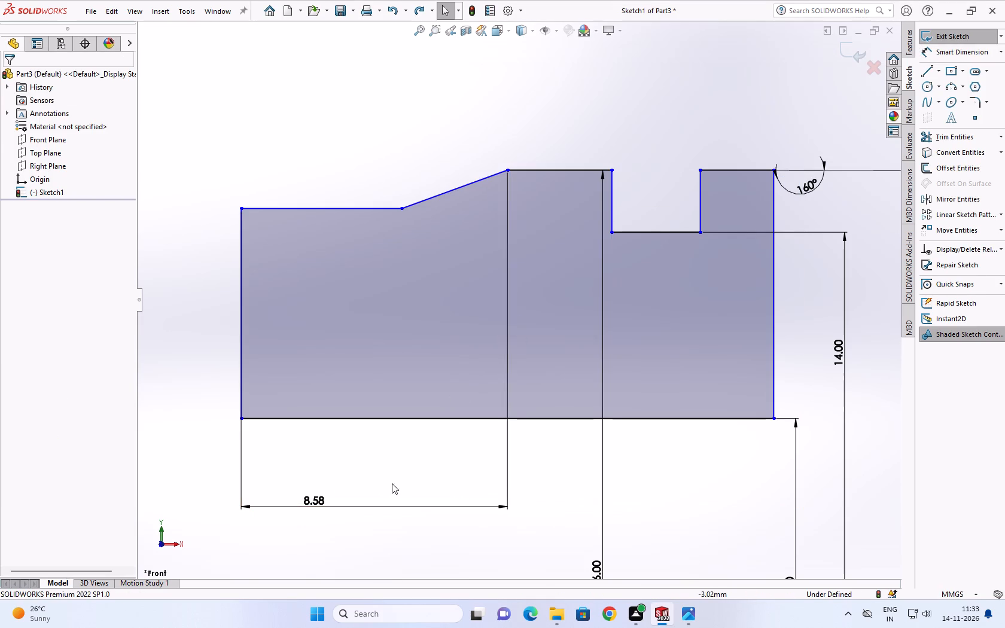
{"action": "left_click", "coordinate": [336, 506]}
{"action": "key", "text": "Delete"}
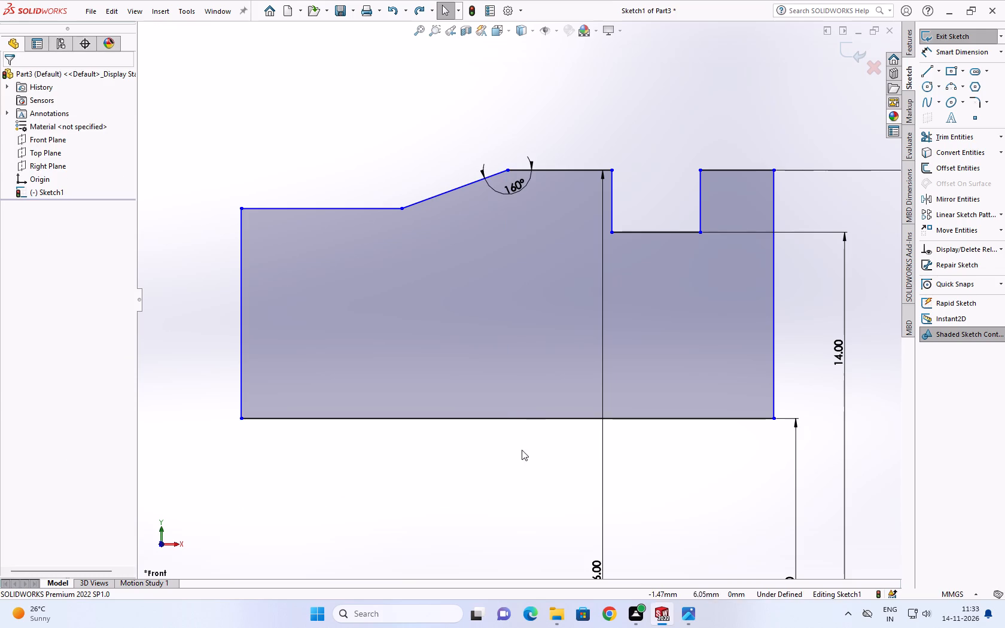
Check the reference drawing in Photos and dimension the overall length between the profile's two outer end edges as 41.5 mm.
{"action": "scroll", "coordinate": [524, 447], "scroll_direction": "up", "scroll_amount": 3}
{"action": "scroll", "coordinate": [541, 554], "scroll_direction": "up", "scroll_amount": 2}
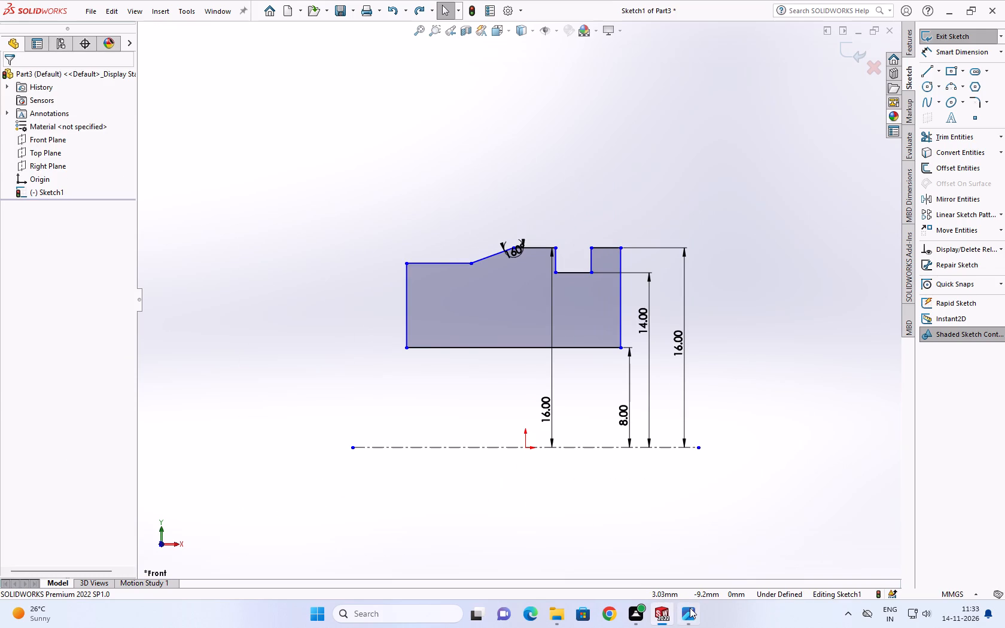
{"action": "left_click", "coordinate": [690, 608]}
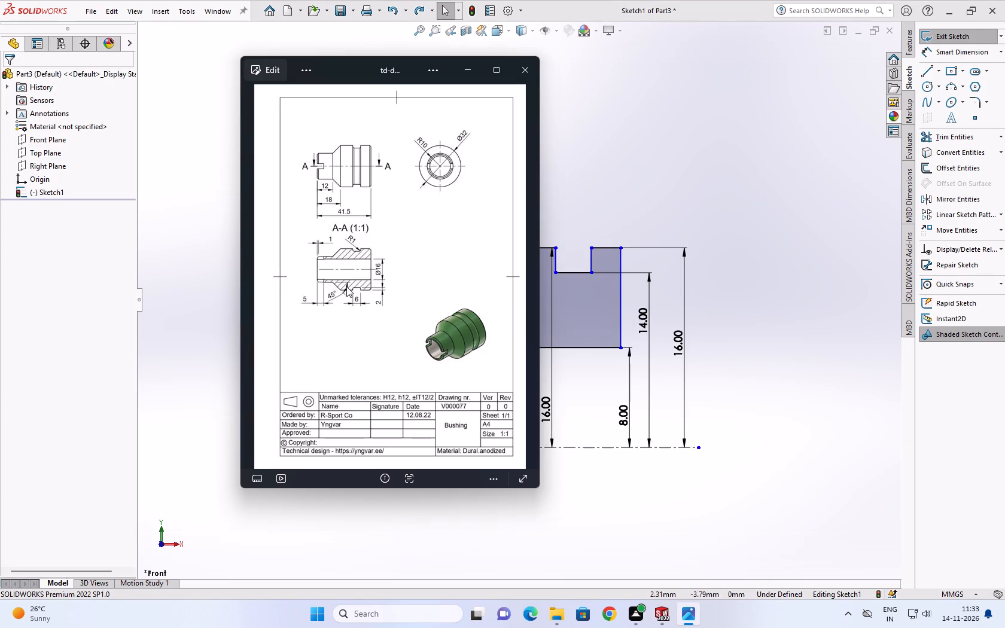
{"action": "left_click", "coordinate": [953, 55]}
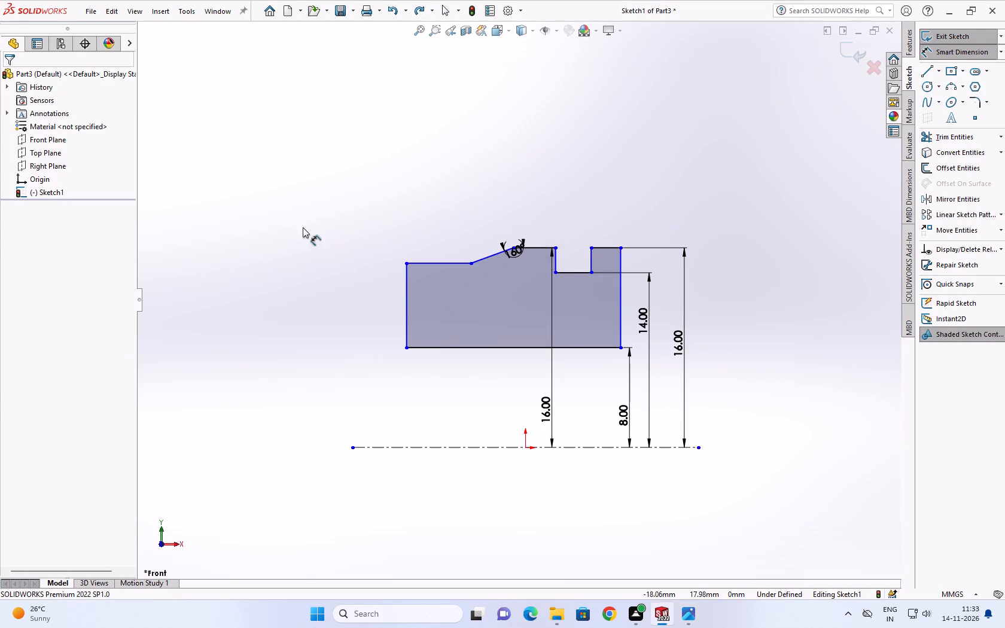
{"action": "left_click", "coordinate": [409, 300]}
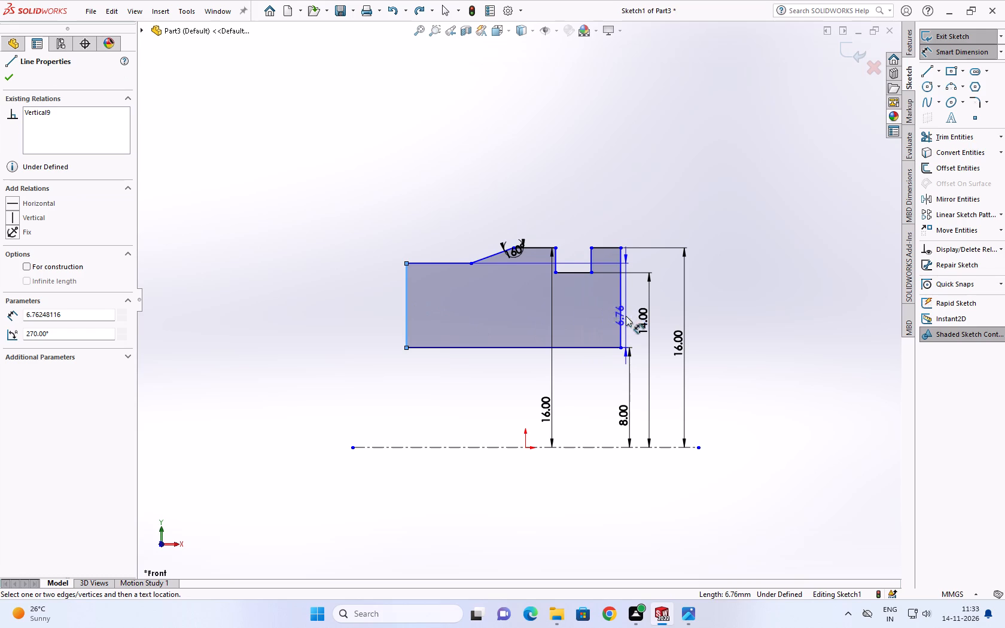
{"action": "left_click", "coordinate": [620, 318]}
{"action": "left_click", "coordinate": [520, 565]}
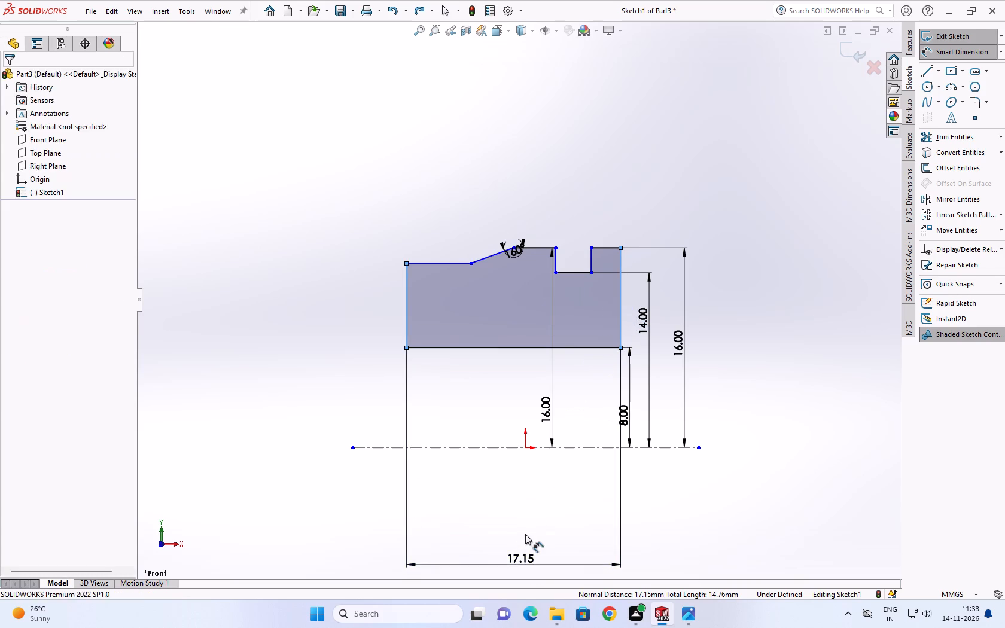
{"action": "type", "text": "41"}
{"action": "type", "text": ".5"}
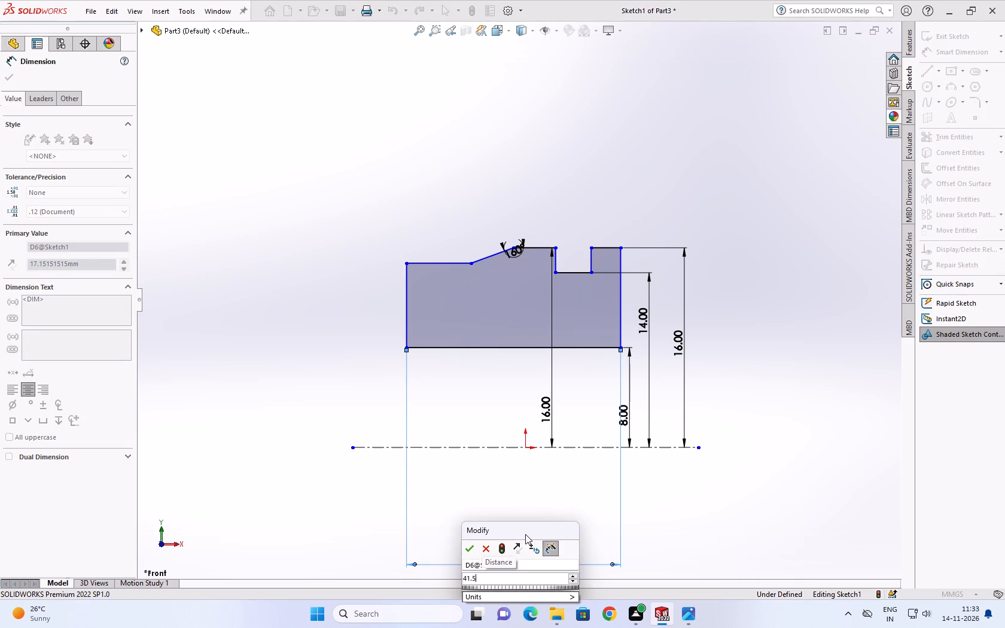
{"action": "key", "text": "Return"}
Dimension the horizontal distance from the profile's upper-left corner to the top of the slope as 18 mm.
{"action": "scroll", "coordinate": [535, 377], "scroll_direction": "up", "scroll_amount": 9}
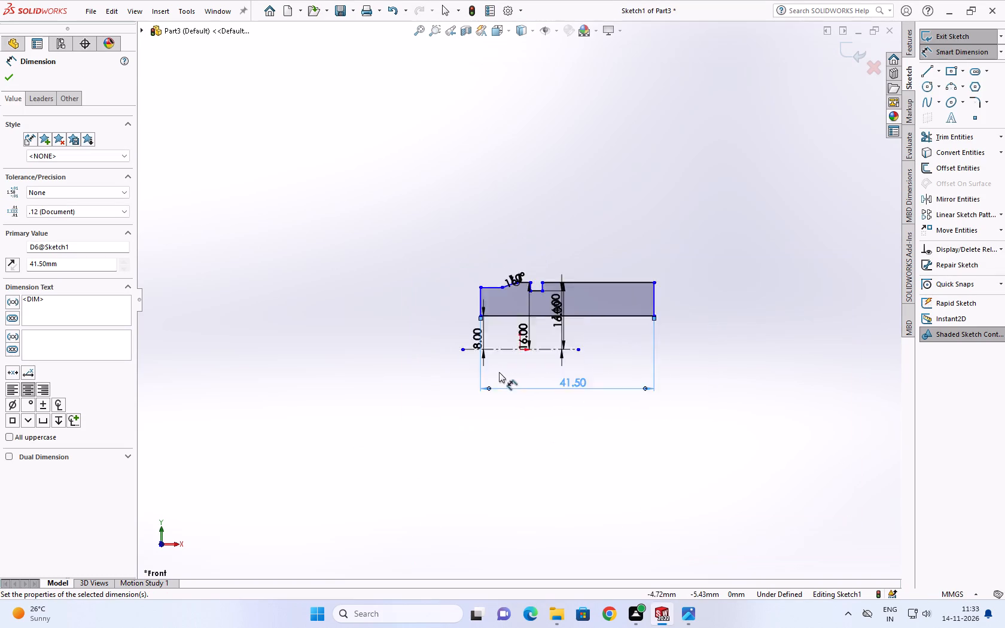
{"action": "scroll", "coordinate": [499, 372], "scroll_direction": "up", "scroll_amount": 3}
{"action": "scroll", "coordinate": [544, 300], "scroll_direction": "down", "scroll_amount": 9}
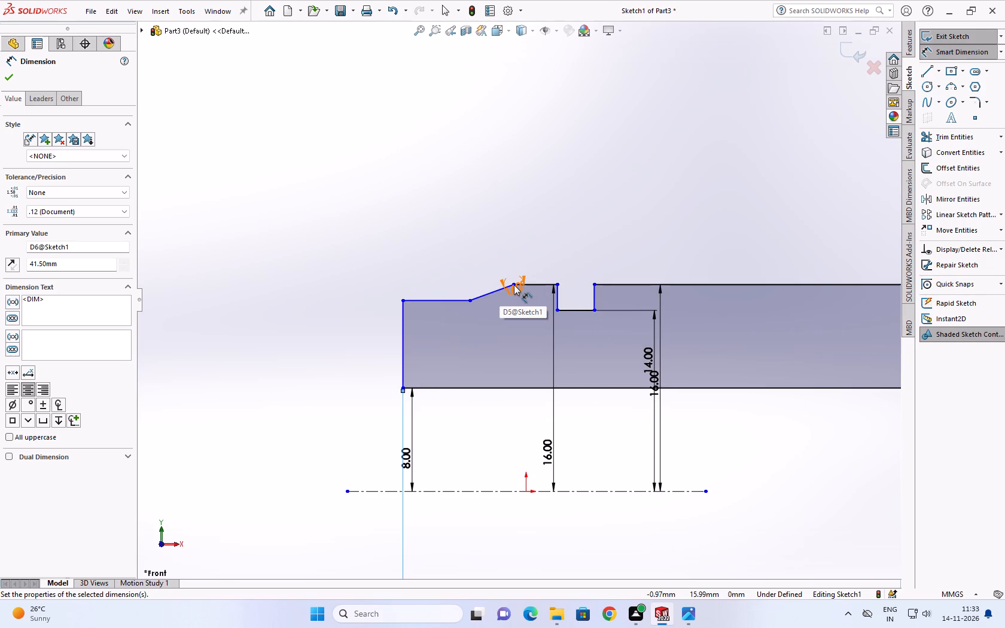
{"action": "scroll", "coordinate": [519, 279], "scroll_direction": "down", "scroll_amount": 7}
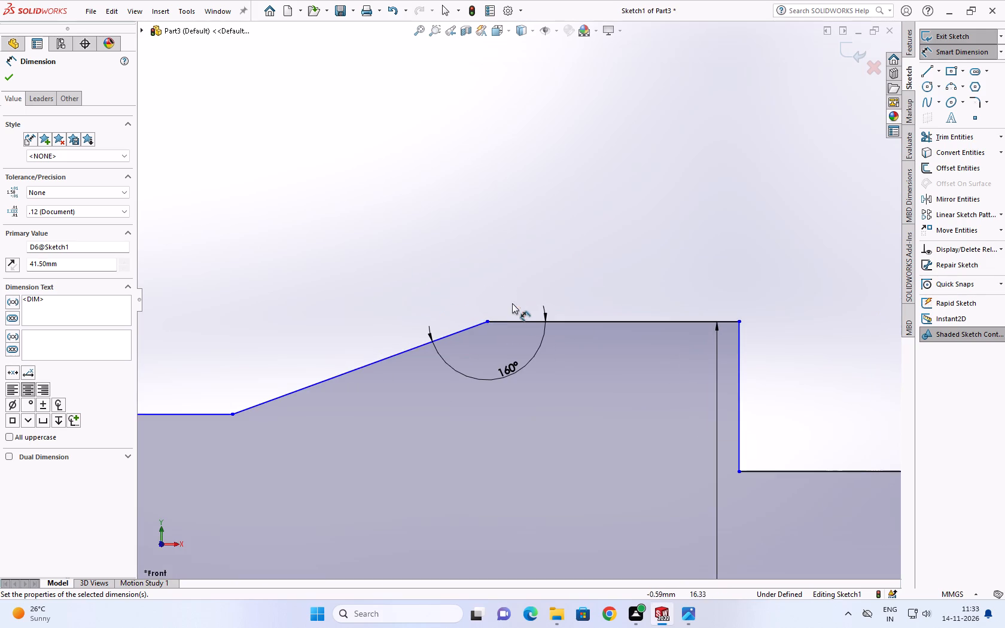
{"action": "left_click", "coordinate": [488, 321]}
{"action": "scroll", "coordinate": [466, 413], "scroll_direction": "up", "scroll_amount": 4}
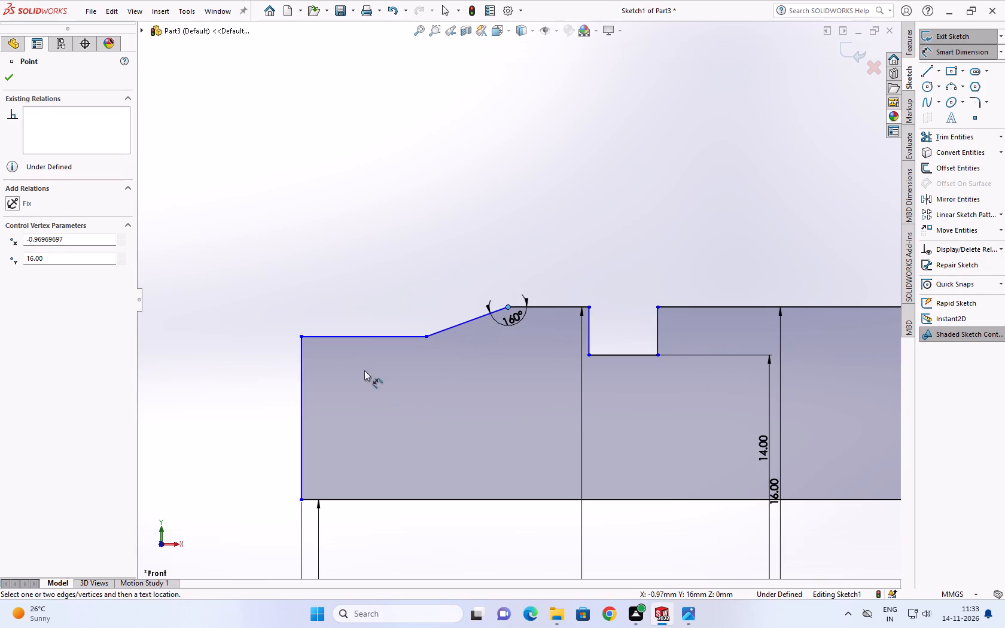
{"action": "left_click", "coordinate": [303, 337]}
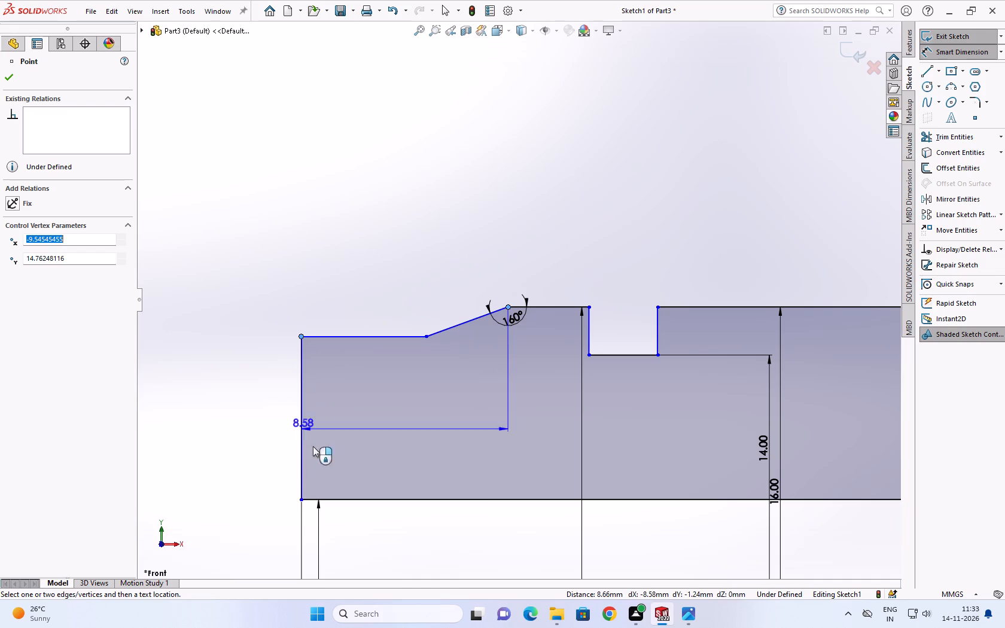
{"action": "left_click", "coordinate": [376, 545]}
{"action": "type", "text": "18"}
{"action": "key", "text": "Return"}
{"action": "scroll", "coordinate": [615, 420], "scroll_direction": "up", "scroll_amount": 4}
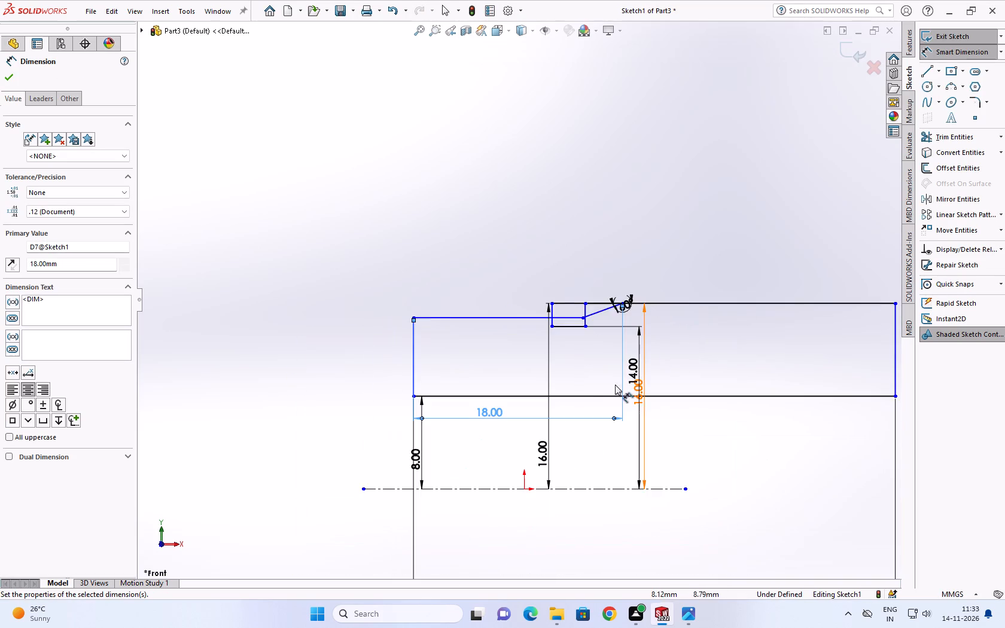
{"action": "scroll", "coordinate": [596, 373], "scroll_direction": "up", "scroll_amount": 2}
{"action": "key", "text": "Escape"}
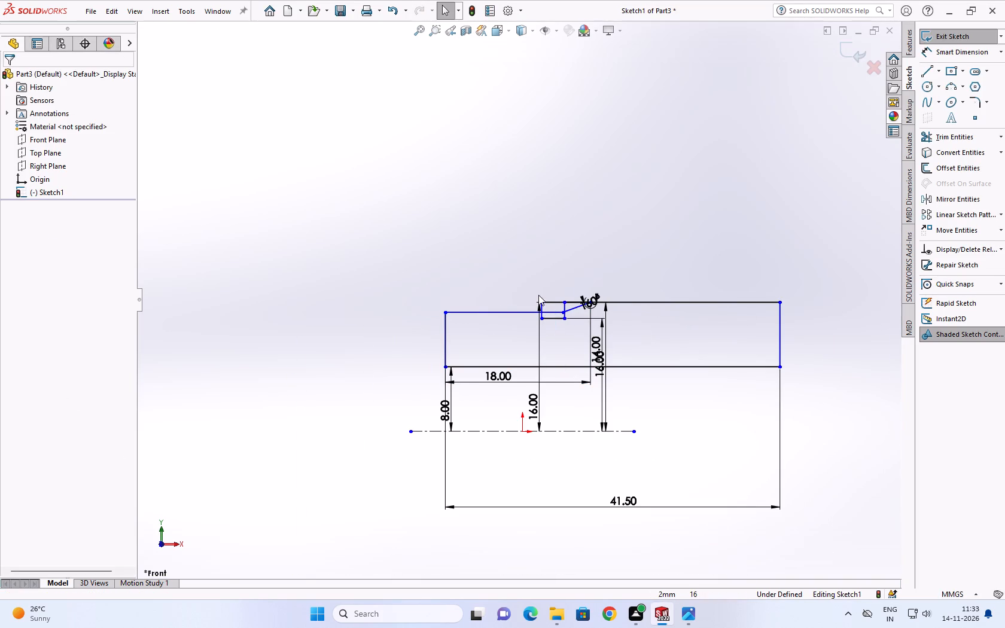
Move both groove walls along the outer edge toward the profile's right end, to about X 23.7 mm and X 25.5 mm.
{"action": "left_click_drag", "start_coordinate": [540, 301], "coordinate": [701, 304]}
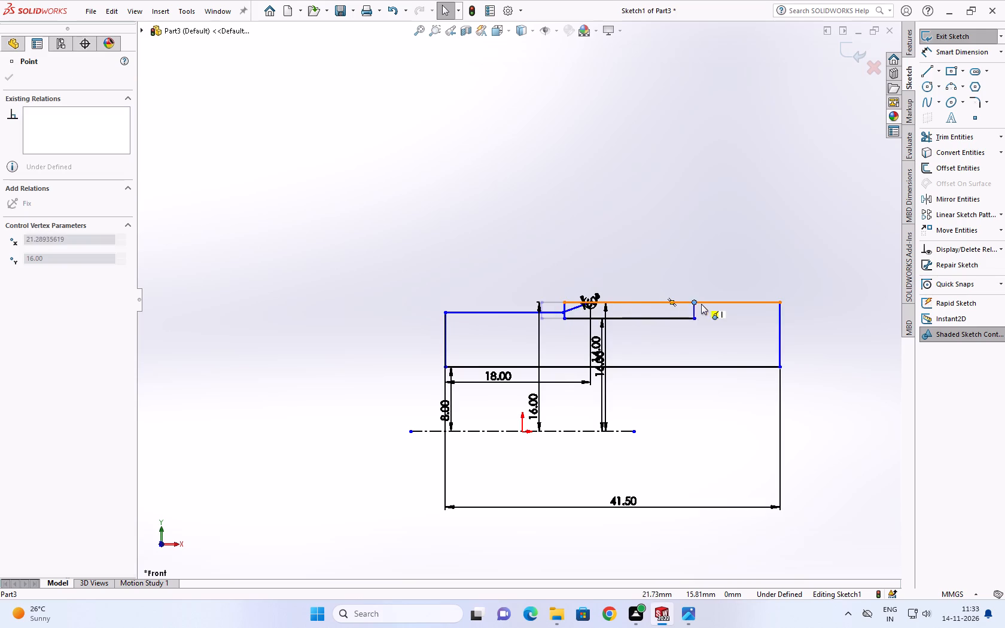
{"action": "left_click_drag", "start_coordinate": [701, 304], "coordinate": [728, 307]}
{"action": "scroll", "coordinate": [516, 273], "scroll_direction": "down", "scroll_amount": 3}
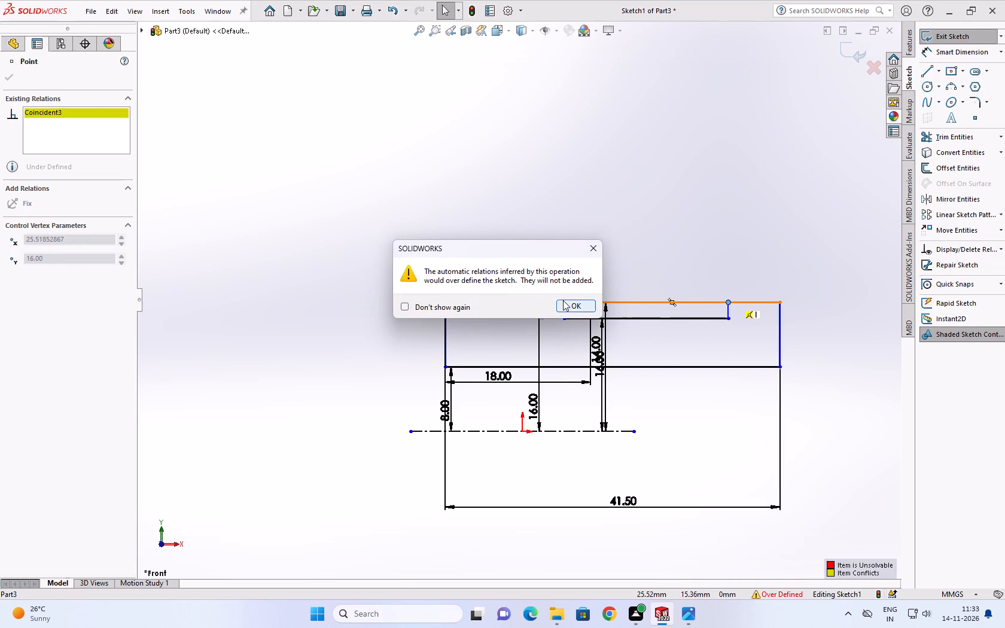
{"action": "left_click", "coordinate": [563, 300]}
{"action": "scroll", "coordinate": [566, 289], "scroll_direction": "down", "scroll_amount": 3}
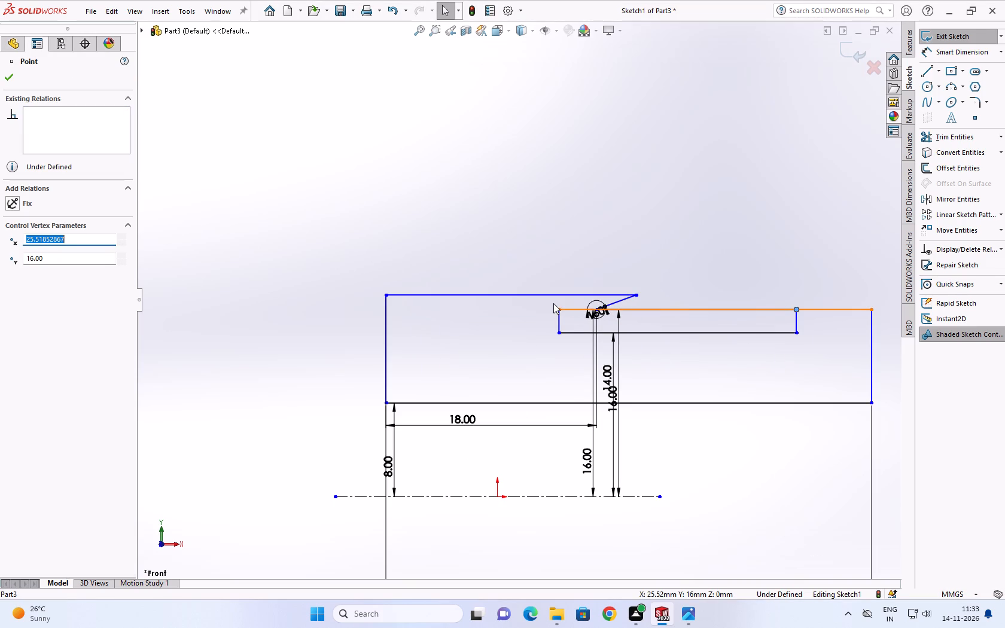
{"action": "left_click_drag", "start_coordinate": [558, 307], "coordinate": [775, 320]}
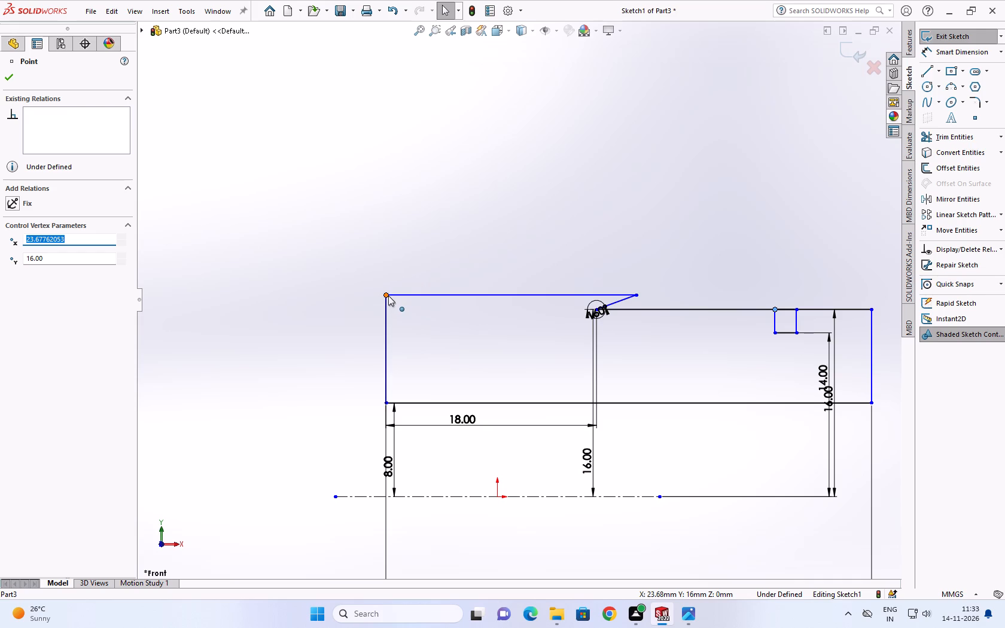
Move the profile's upper-left corner down to about 13.6 mm above the axis so the slope rises to the outer edge.
{"action": "left_click_drag", "start_coordinate": [385, 294], "coordinate": [385, 337]}
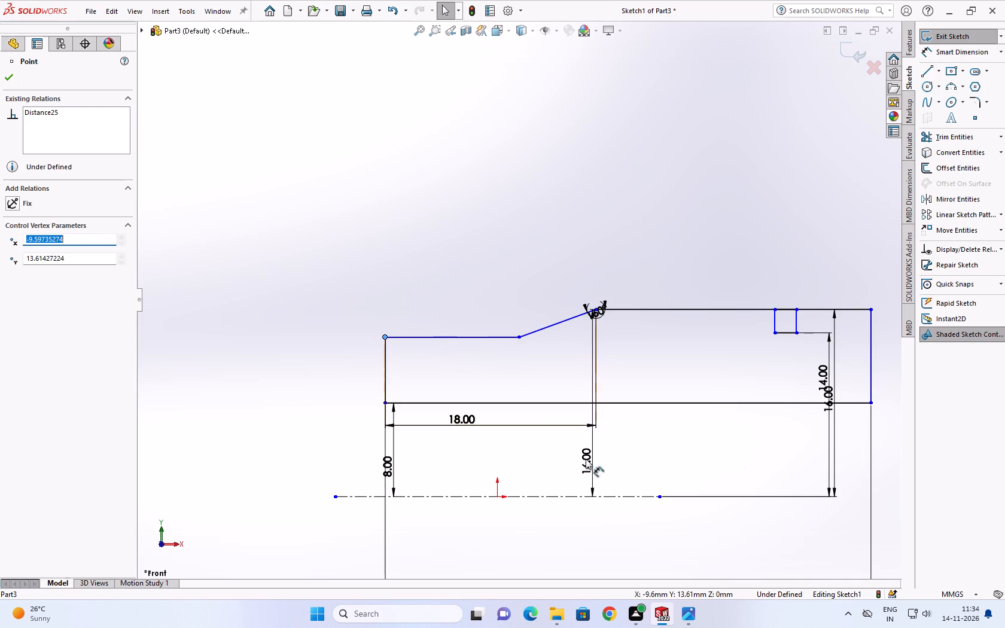
Check the reference drawing in Photos and dimension the height of the profile's left vertical edge as 5 mm.
{"action": "left_click", "coordinate": [685, 611]}
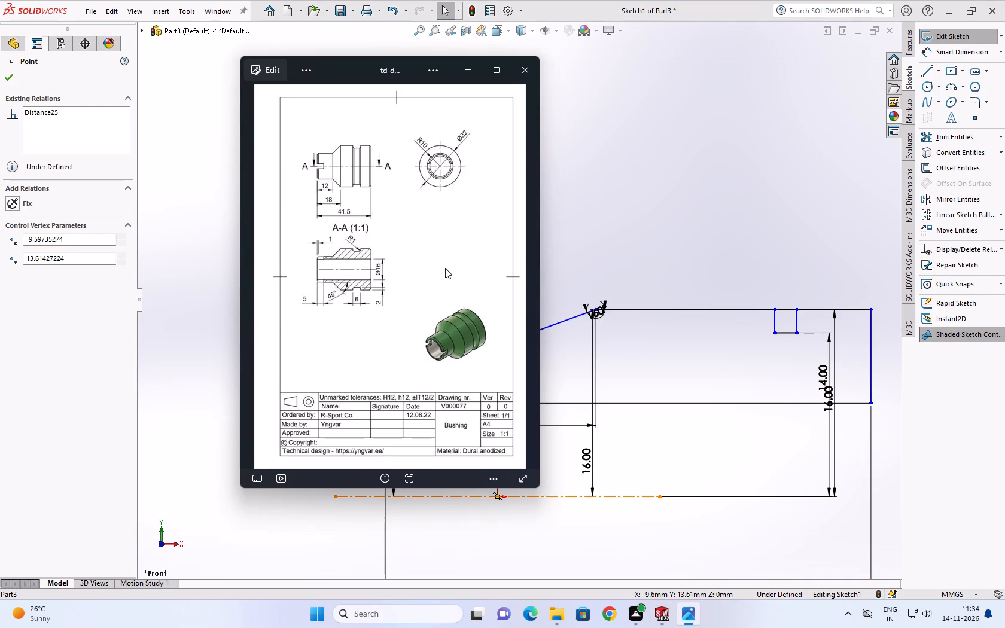
{"action": "scroll", "coordinate": [709, 282], "scroll_direction": "up", "scroll_amount": 1}
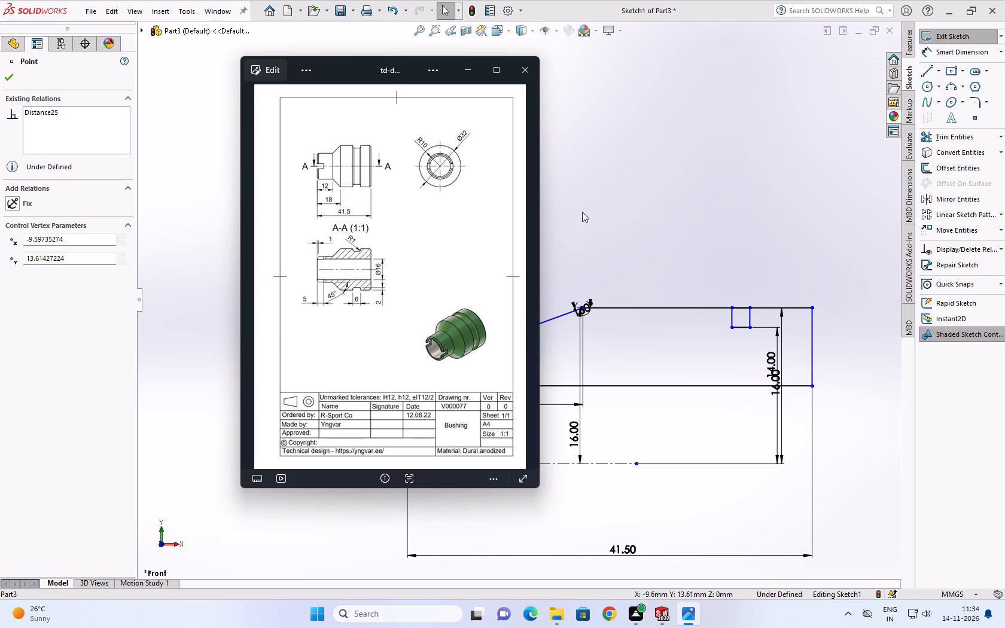
{"action": "left_click", "coordinate": [582, 212]}
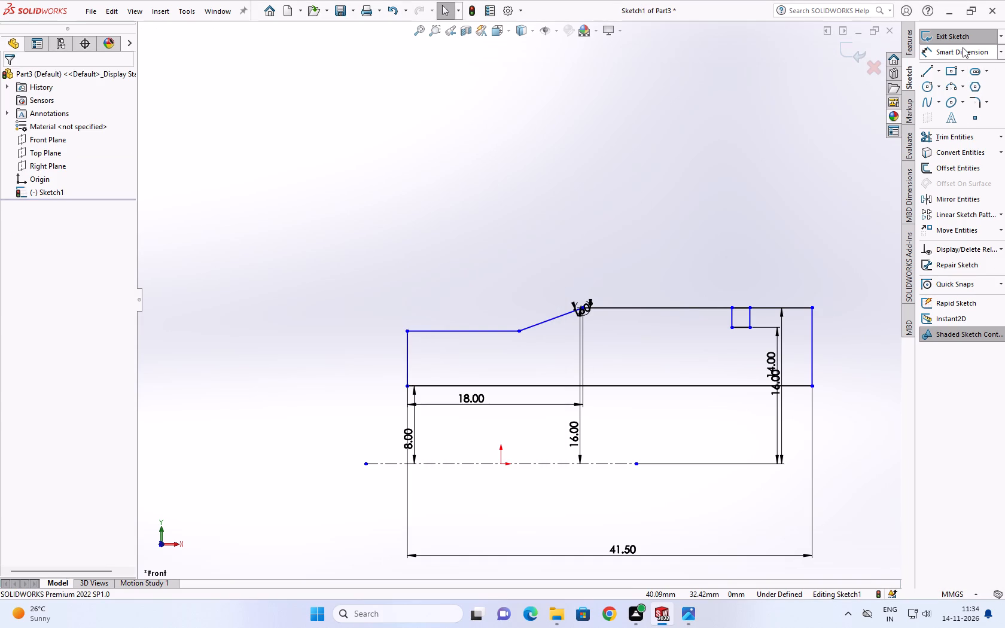
{"action": "left_click", "coordinate": [963, 47]}
{"action": "left_click", "coordinate": [408, 363]}
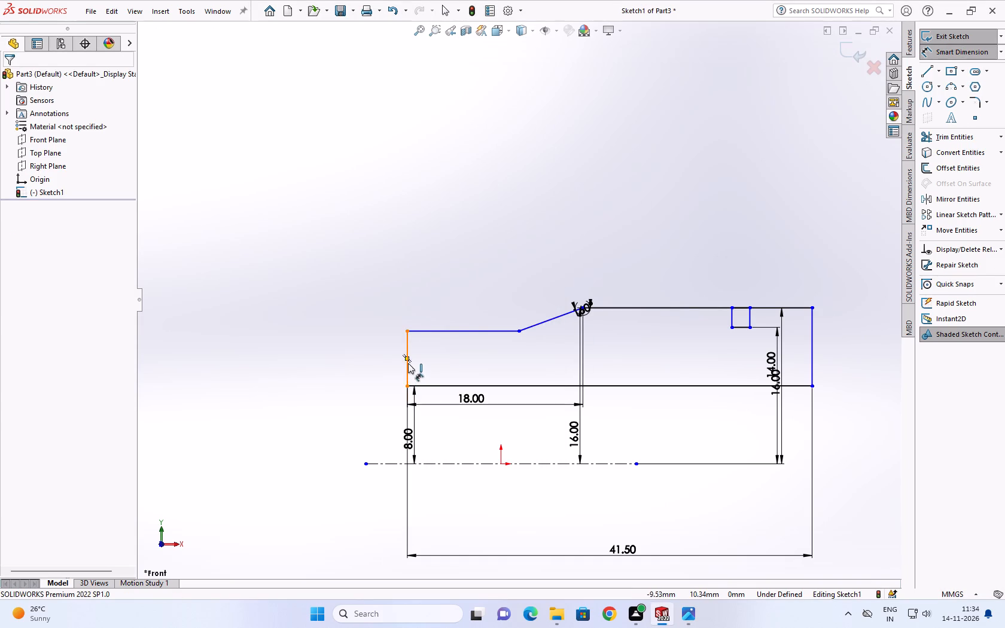
{"action": "left_click", "coordinate": [368, 365]}
{"action": "key", "text": "5"}
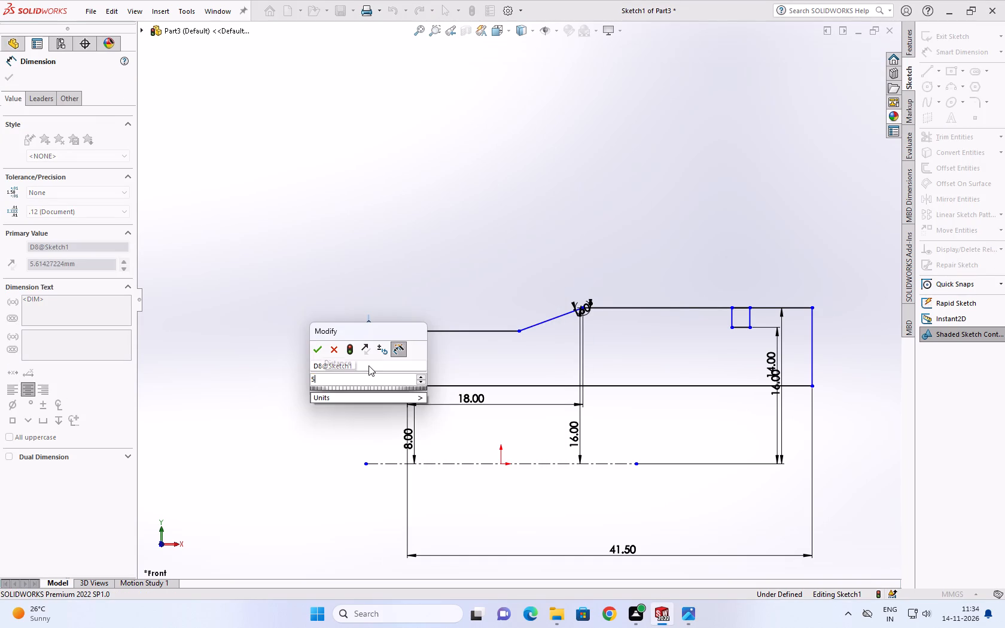
{"action": "key", "text": "Return"}
Examine the groove area of the sketch and the length and groove dimensions on the reference drawing in Photos.
{"action": "scroll", "coordinate": [530, 352], "scroll_direction": "up", "scroll_amount": 1}
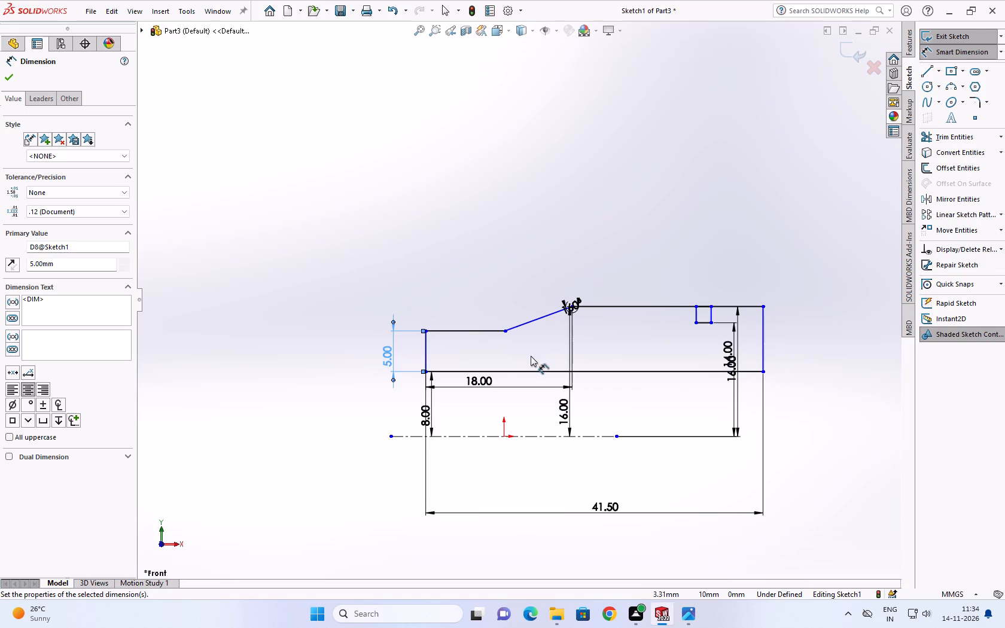
{"action": "scroll", "coordinate": [559, 352], "scroll_direction": "up", "scroll_amount": 2}
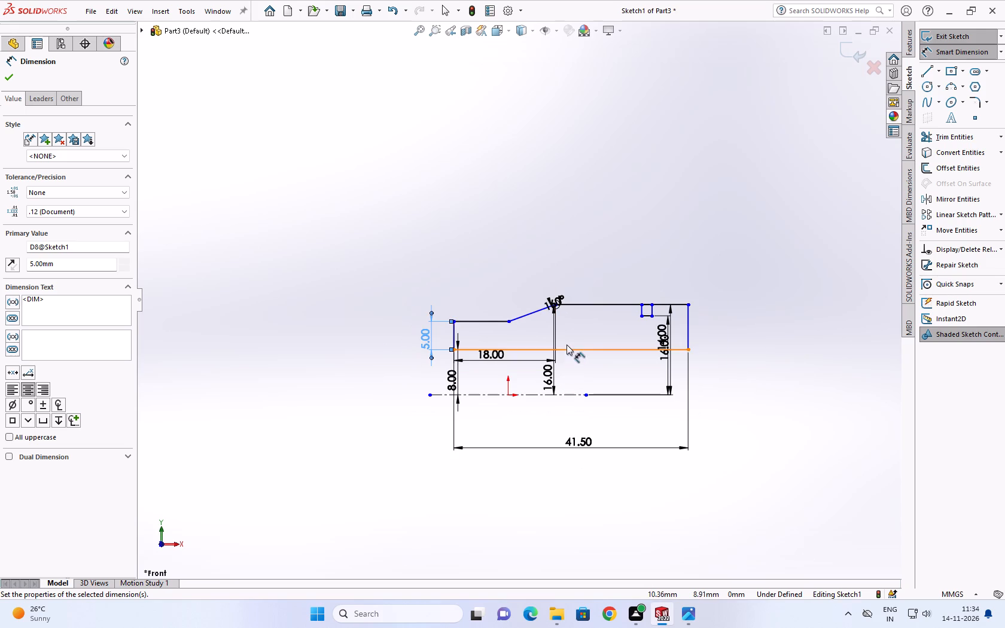
{"action": "scroll", "coordinate": [561, 341], "scroll_direction": "down", "scroll_amount": 4}
{"action": "scroll", "coordinate": [585, 285], "scroll_direction": "down", "scroll_amount": 3}
{"action": "scroll", "coordinate": [675, 304], "scroll_direction": "up", "scroll_amount": 5}
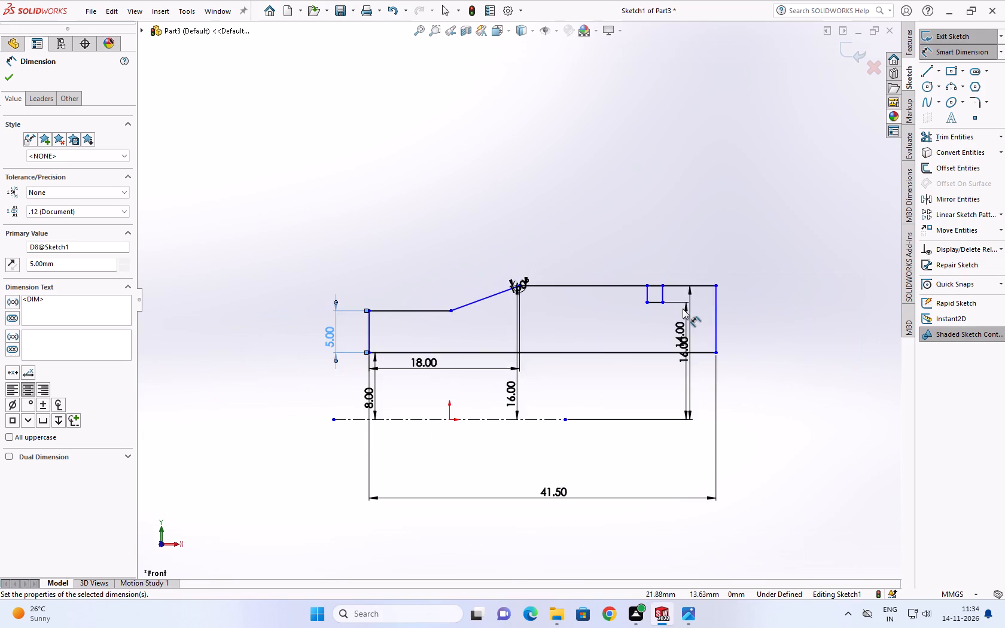
{"action": "scroll", "coordinate": [683, 309], "scroll_direction": "down", "scroll_amount": 4}
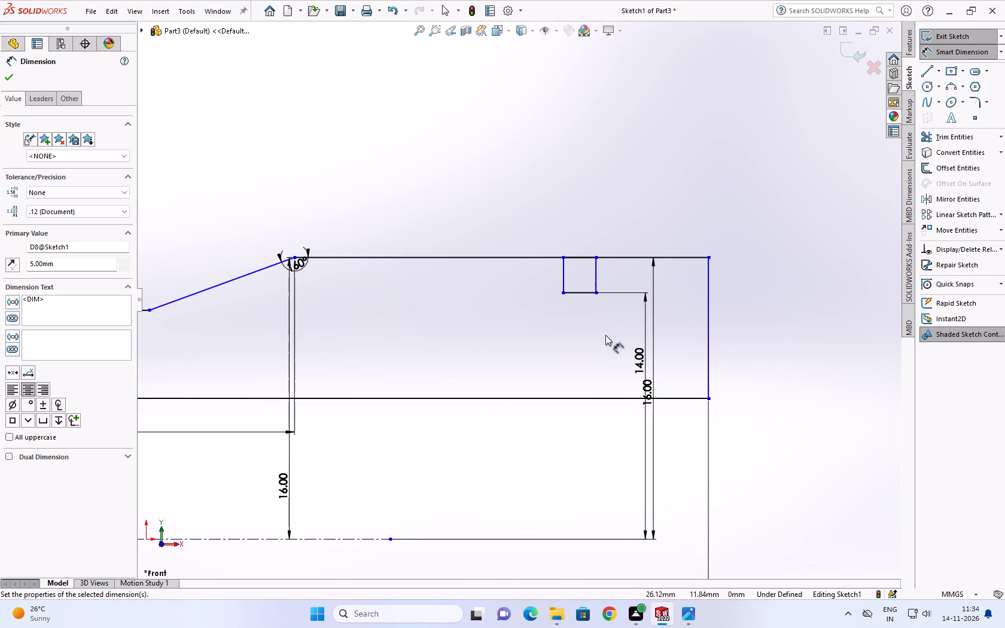
{"action": "key", "text": "Escape"}
{"action": "left_click", "coordinate": [683, 612]}
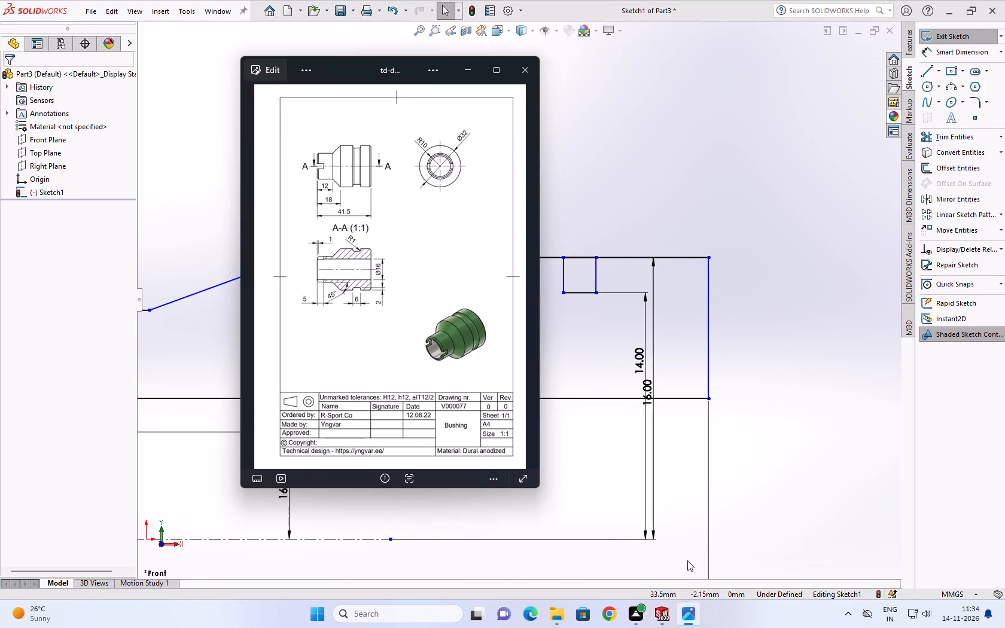
{"action": "scroll", "coordinate": [395, 164], "scroll_direction": "up", "scroll_amount": 2}
{"action": "scroll", "coordinate": [354, 194], "scroll_direction": "up", "scroll_amount": 4}
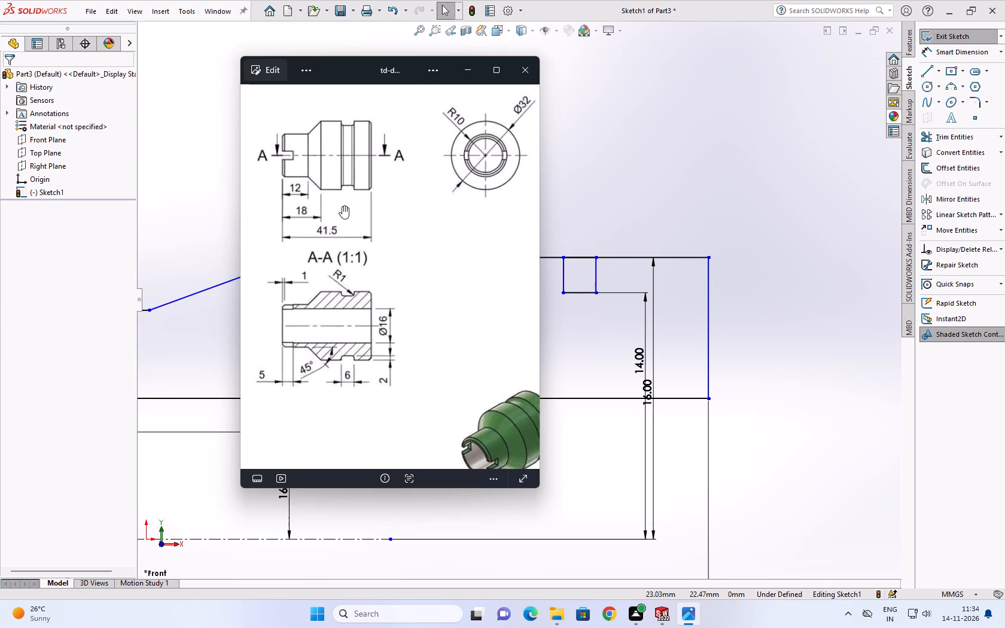
{"action": "scroll", "coordinate": [317, 165], "scroll_direction": "down", "scroll_amount": 5}
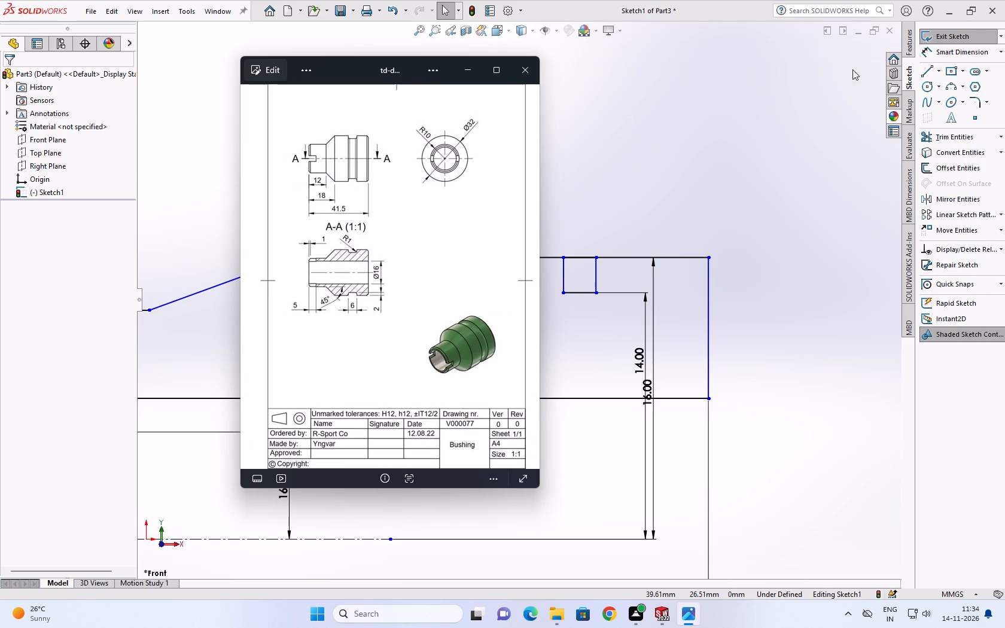
In SOLIDWORKS, dimension the length of the horizontal edge left of the slope as a driven dimension.
{"action": "left_click", "coordinate": [928, 51]}
{"action": "scroll", "coordinate": [531, 276], "scroll_direction": "up", "scroll_amount": 4}
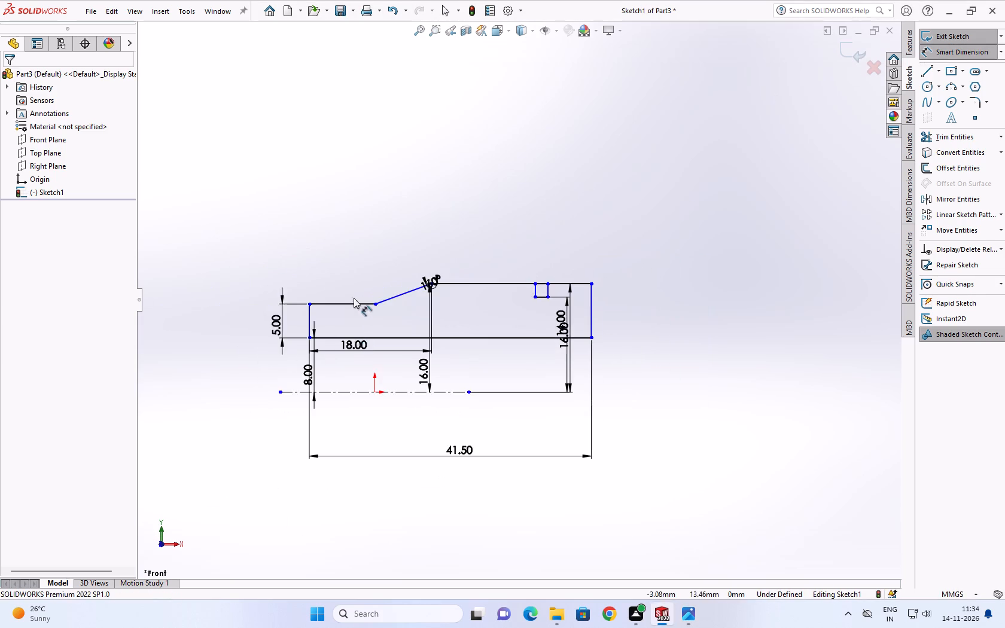
{"action": "scroll", "coordinate": [354, 295], "scroll_direction": "down", "scroll_amount": 4}
{"action": "left_click", "coordinate": [333, 307]}
{"action": "left_click", "coordinate": [333, 313]}
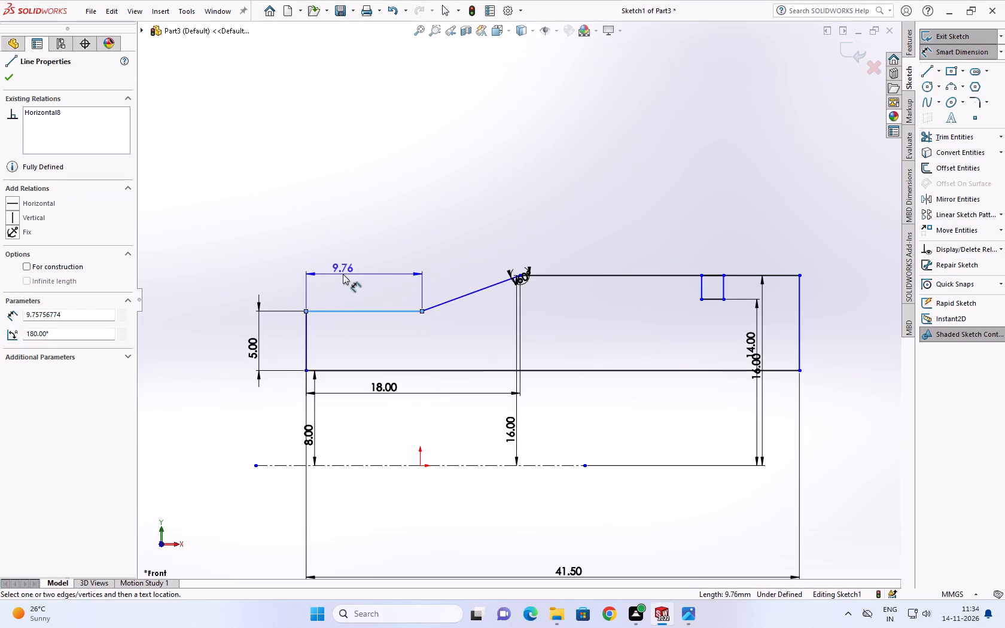
{"action": "left_click", "coordinate": [343, 274]}
{"action": "left_click", "coordinate": [420, 304]}
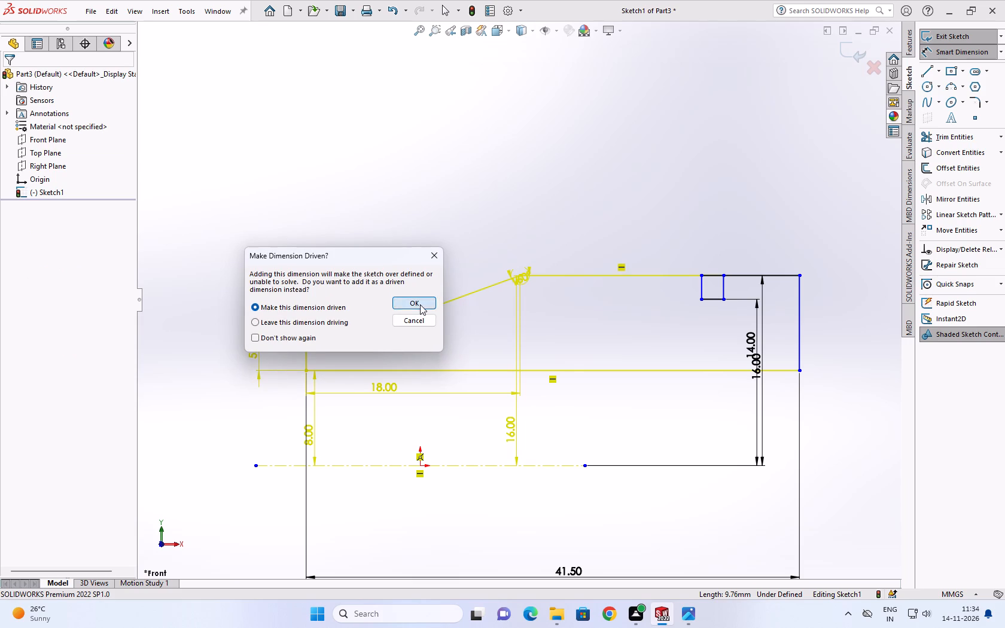
Delete the driven length dimension of the edge left of the slope and the 41.5 mm overall length dimension.
{"action": "key", "text": "Delete"}
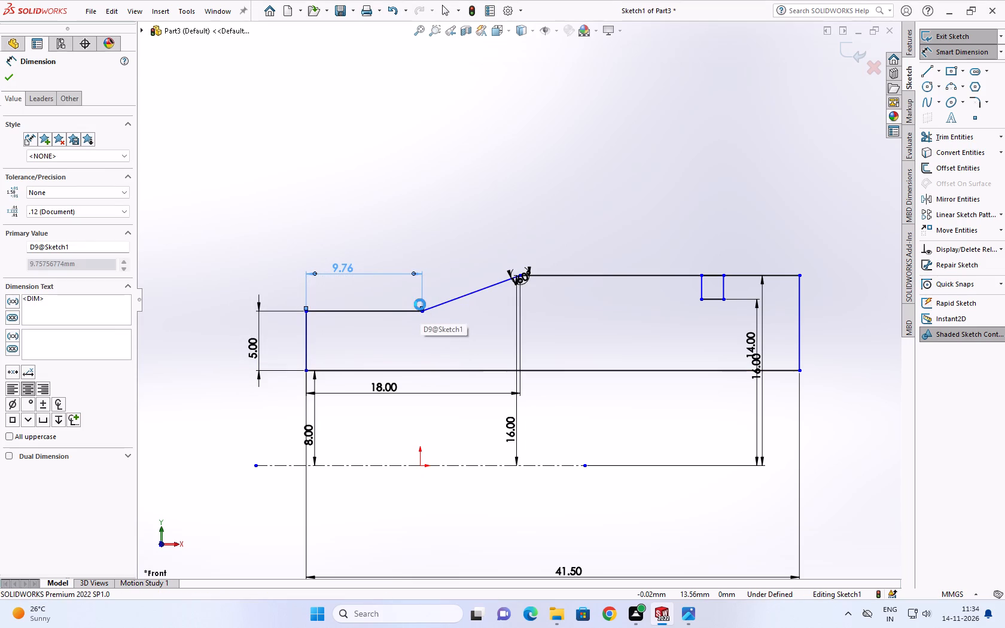
{"action": "left_click", "coordinate": [303, 528]}
{"action": "key", "text": "Delete"}
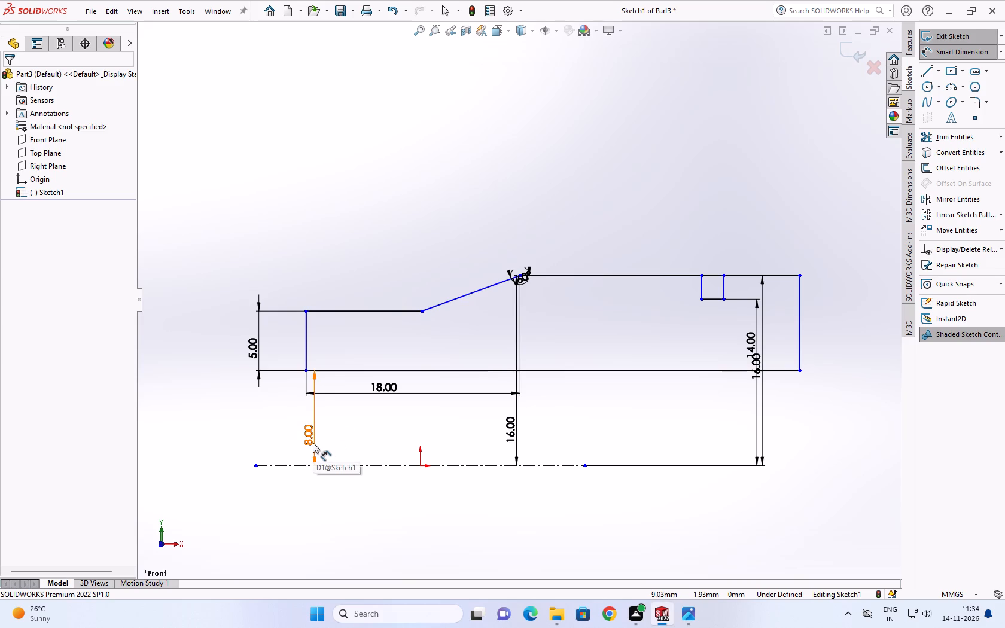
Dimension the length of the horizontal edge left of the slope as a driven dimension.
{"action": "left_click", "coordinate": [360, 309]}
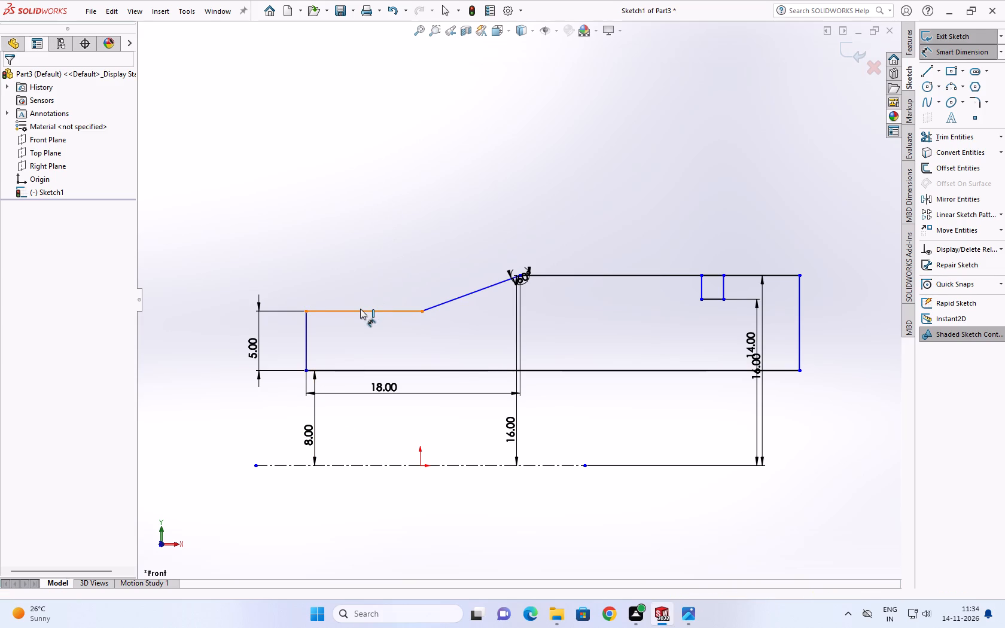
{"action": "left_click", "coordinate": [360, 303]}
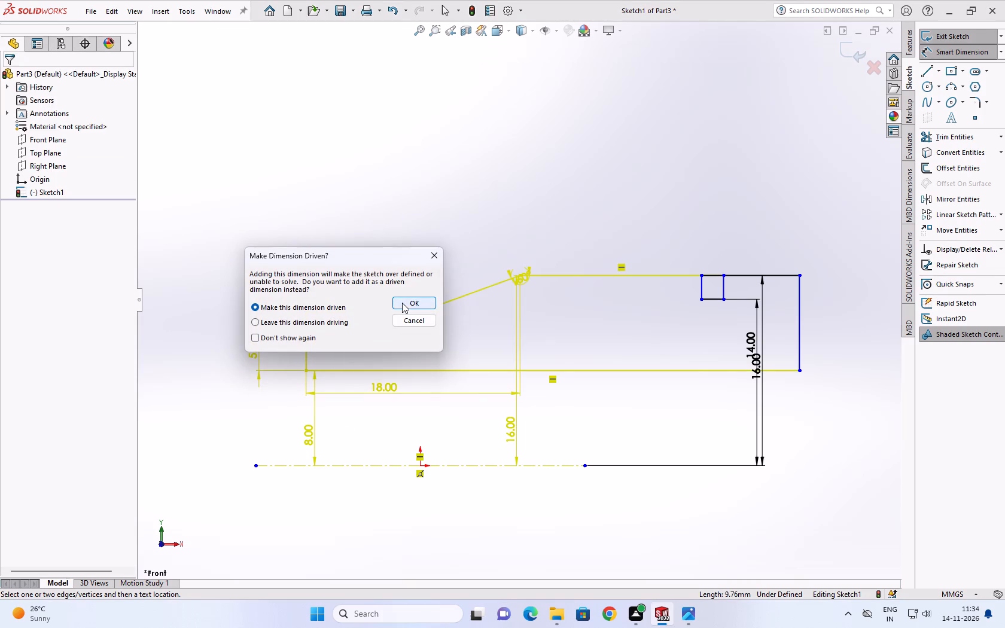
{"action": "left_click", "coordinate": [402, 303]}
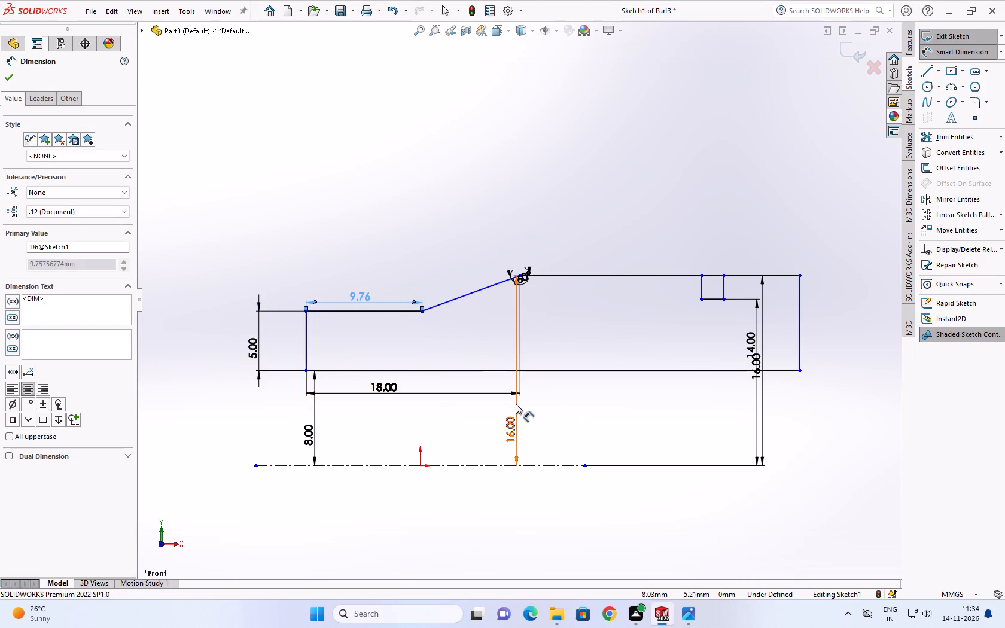
Delete the 16 mm height dimension at the top of the slope and the driven length dimension of the lower edge.
{"action": "left_click", "coordinate": [516, 404]}
{"action": "key", "text": "Delete"}
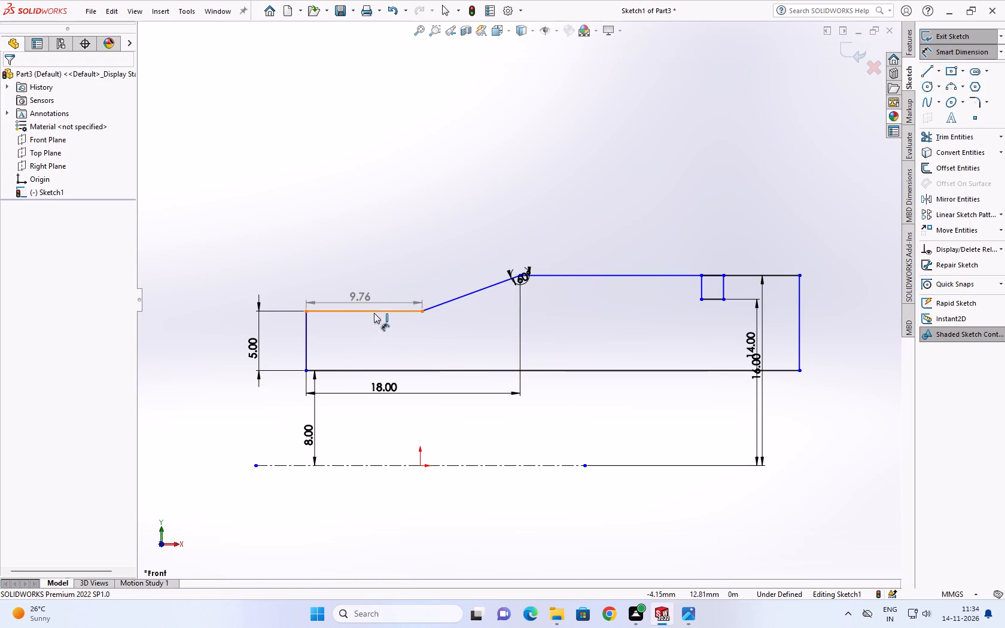
{"action": "double_click", "coordinate": [378, 297]}
{"action": "left_click", "coordinate": [371, 298]}
{"action": "key", "text": "Delete"}
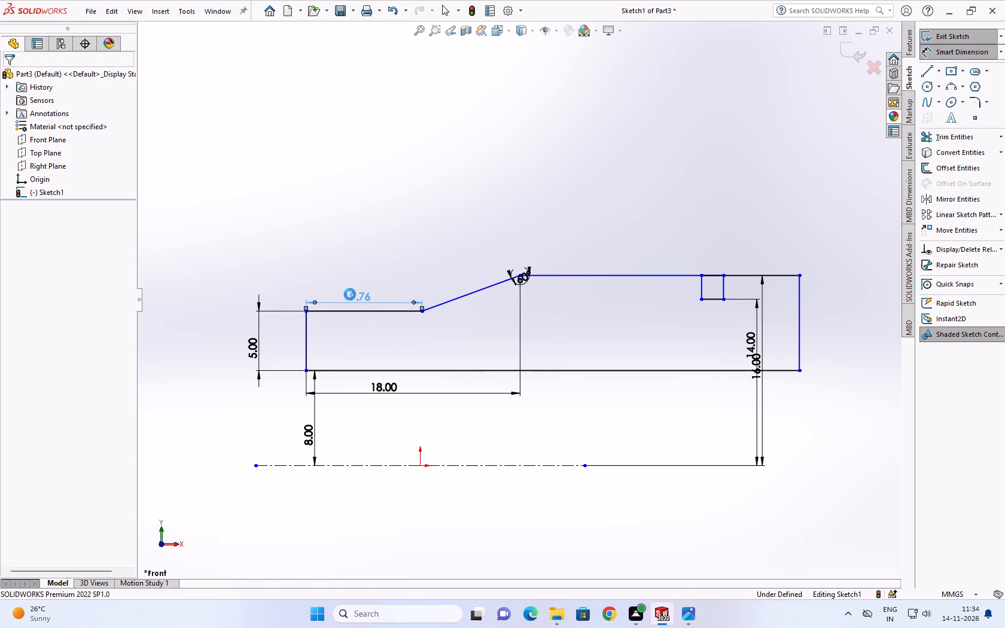
Dimension the length of the horizontal edge left of the slope as 12 mm.
{"action": "left_click", "coordinate": [345, 310]}
{"action": "left_click", "coordinate": [350, 288]}
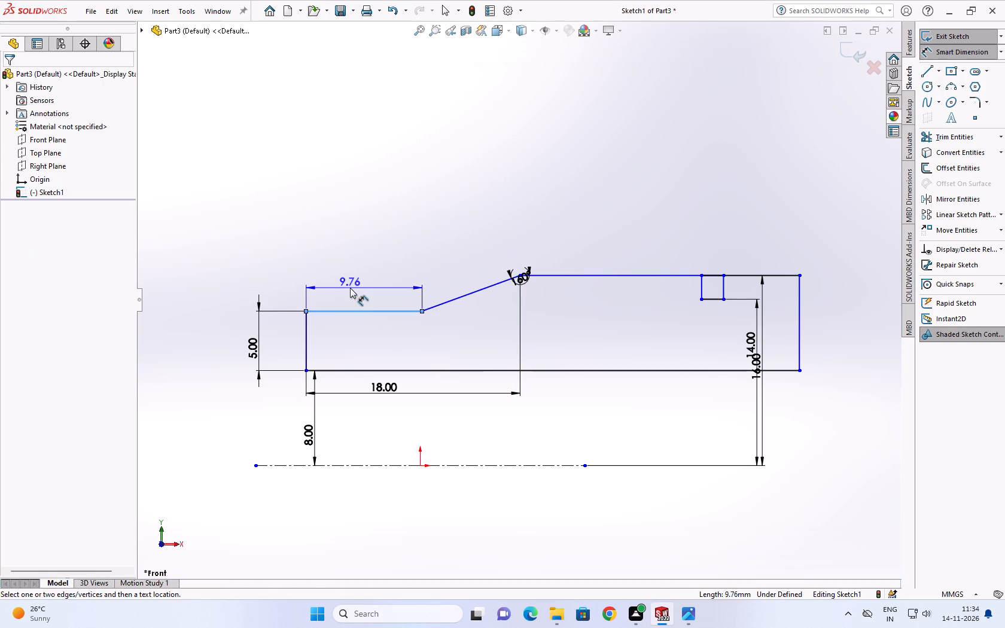
{"action": "type", "text": "12"}
{"action": "key", "text": "Return"}
{"action": "scroll", "coordinate": [447, 301], "scroll_direction": "down", "scroll_amount": 2}
{"action": "scroll", "coordinate": [492, 284], "scroll_direction": "down", "scroll_amount": 2}
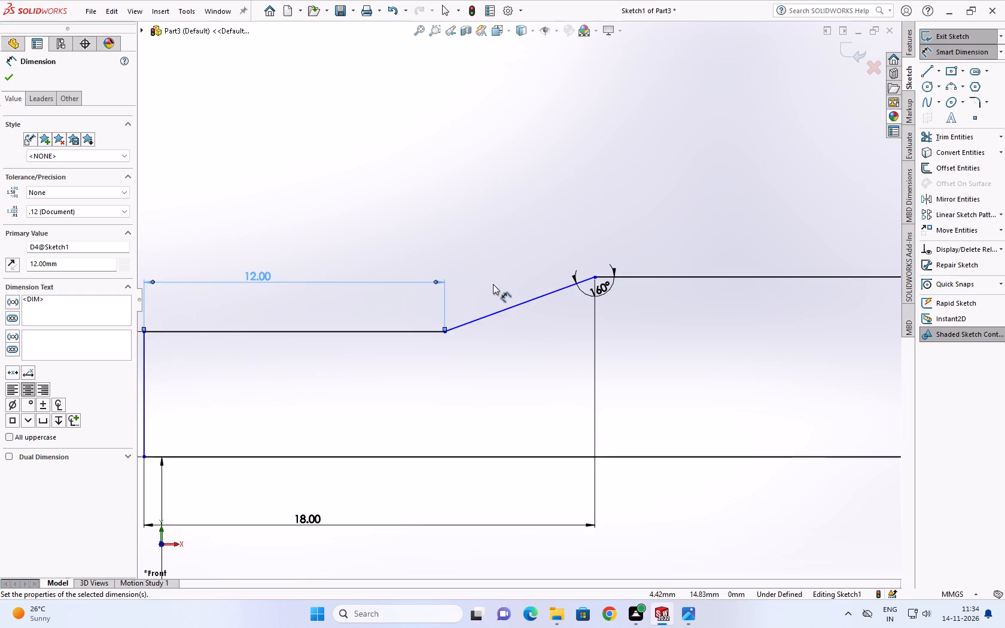
{"action": "scroll", "coordinate": [476, 296], "scroll_direction": "up", "scroll_amount": 10}
{"action": "scroll", "coordinate": [657, 289], "scroll_direction": "down", "scroll_amount": 6}
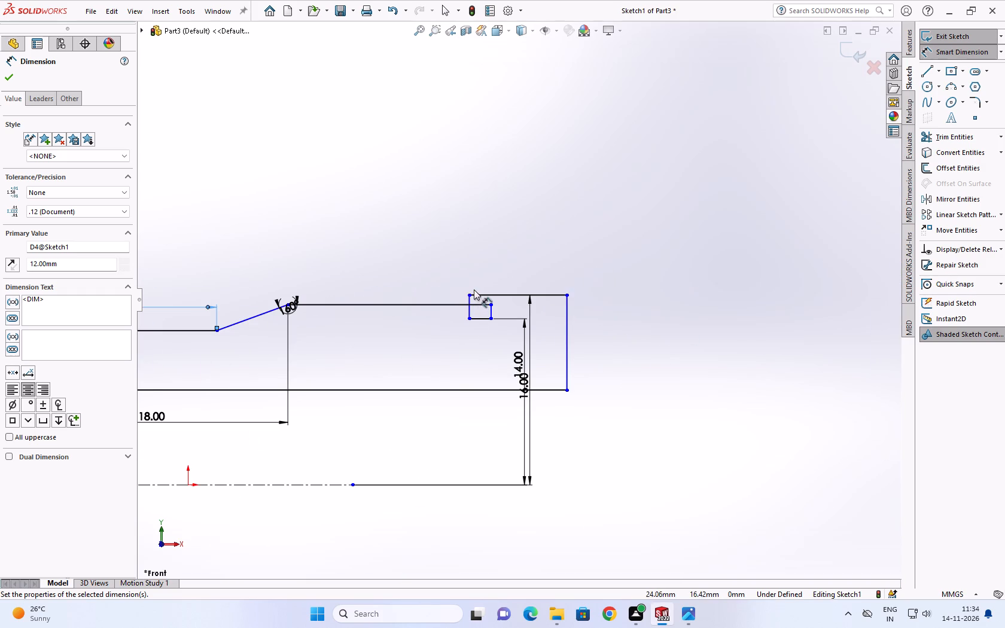
{"action": "key", "text": "Escape"}
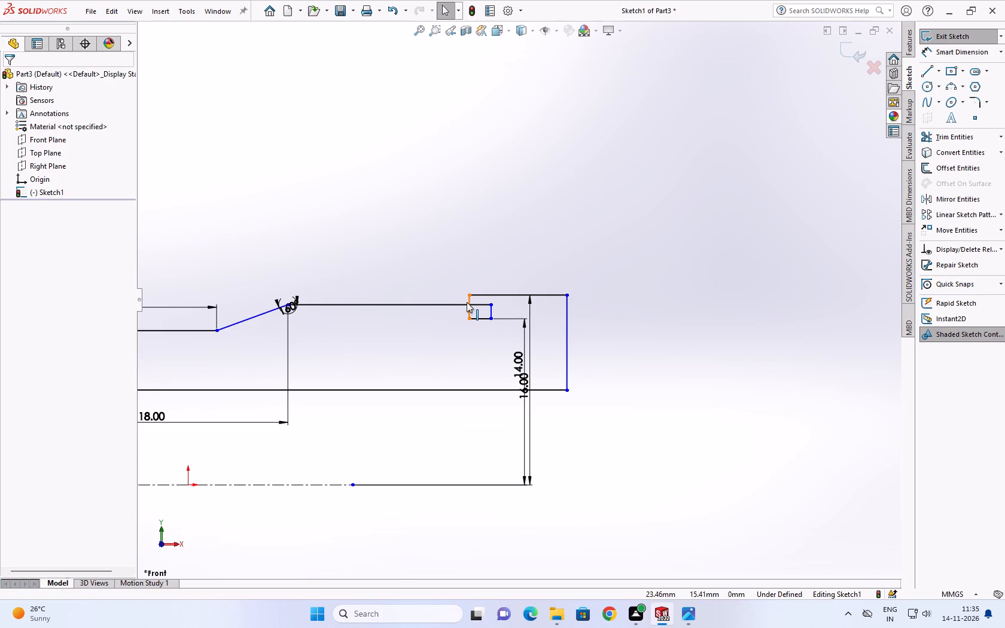
Move the end section's groove wall past the opposite wall to about X 28.5 mm, and shift the opposite wall slightly toward the slope.
{"action": "left_click_drag", "start_coordinate": [468, 302], "coordinate": [526, 309]}
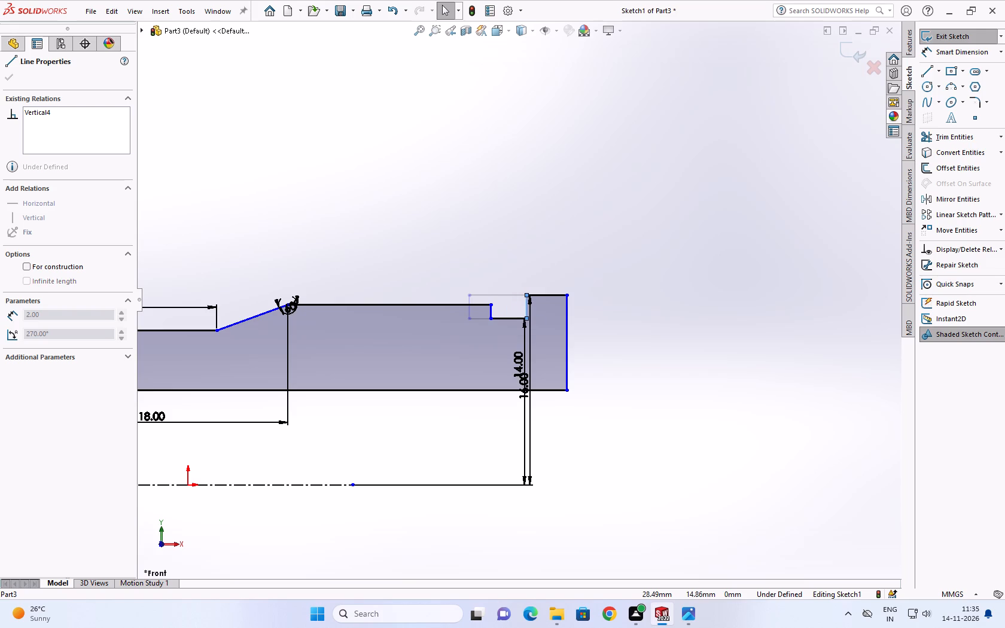
{"action": "left_click_drag", "start_coordinate": [489, 311], "coordinate": [486, 298]}
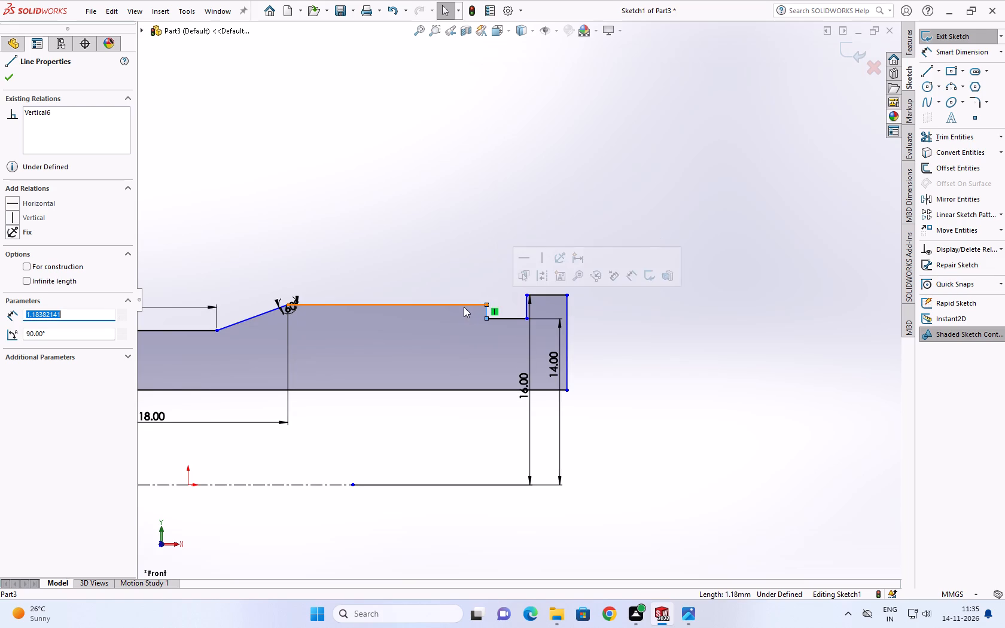
{"action": "key", "text": "Escape"}
{"action": "key", "text": "Escape"}
{"action": "key", "text": "Escape"}
{"action": "key", "text": "Escape"}
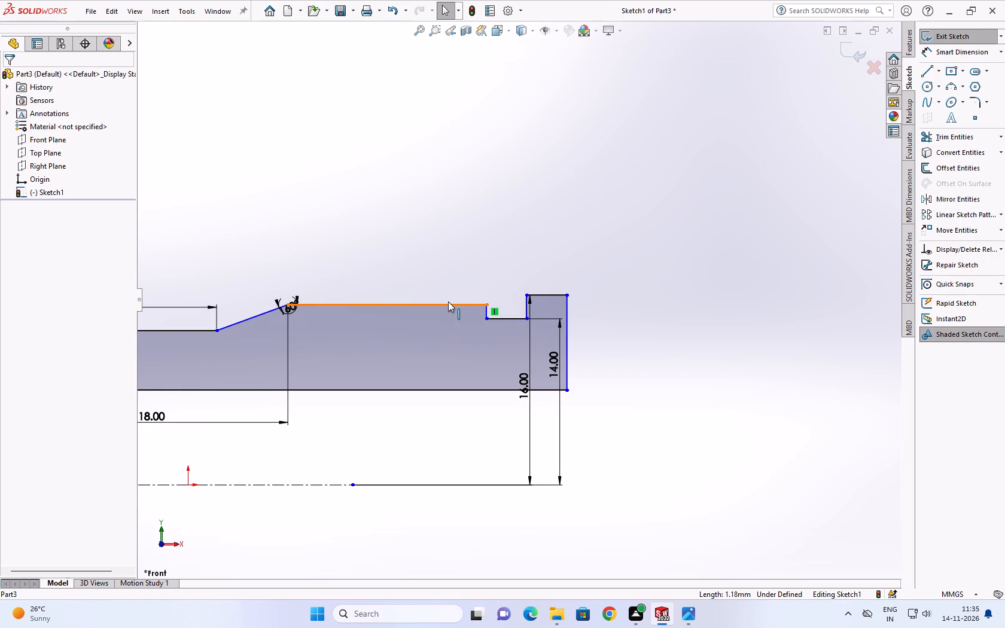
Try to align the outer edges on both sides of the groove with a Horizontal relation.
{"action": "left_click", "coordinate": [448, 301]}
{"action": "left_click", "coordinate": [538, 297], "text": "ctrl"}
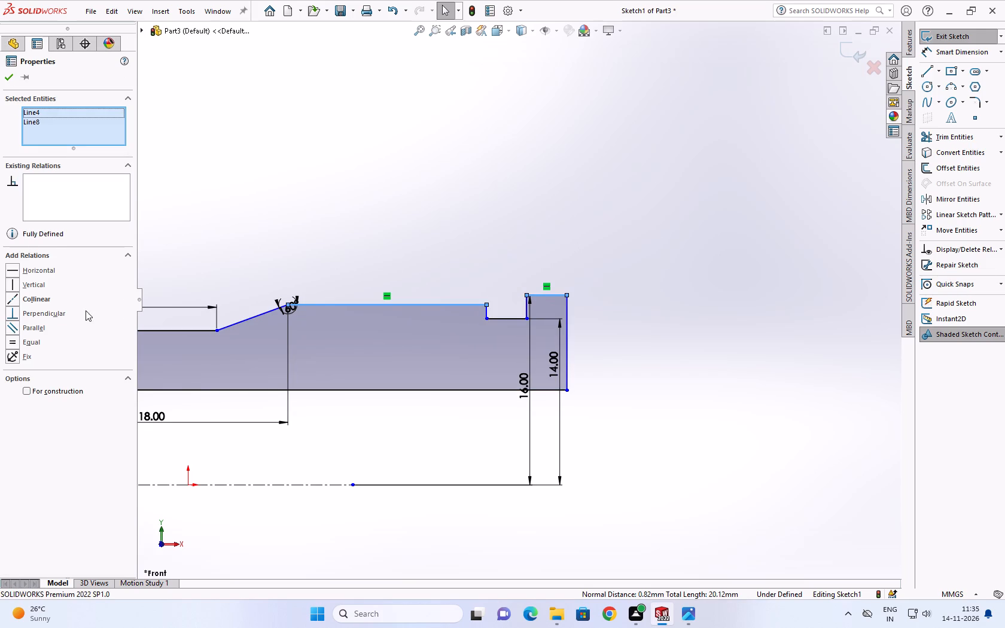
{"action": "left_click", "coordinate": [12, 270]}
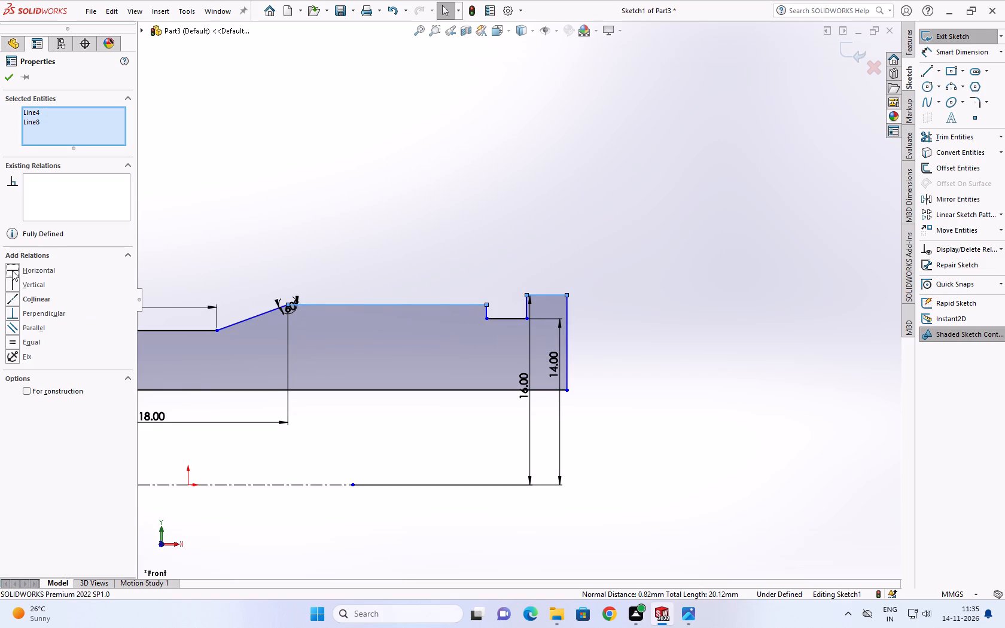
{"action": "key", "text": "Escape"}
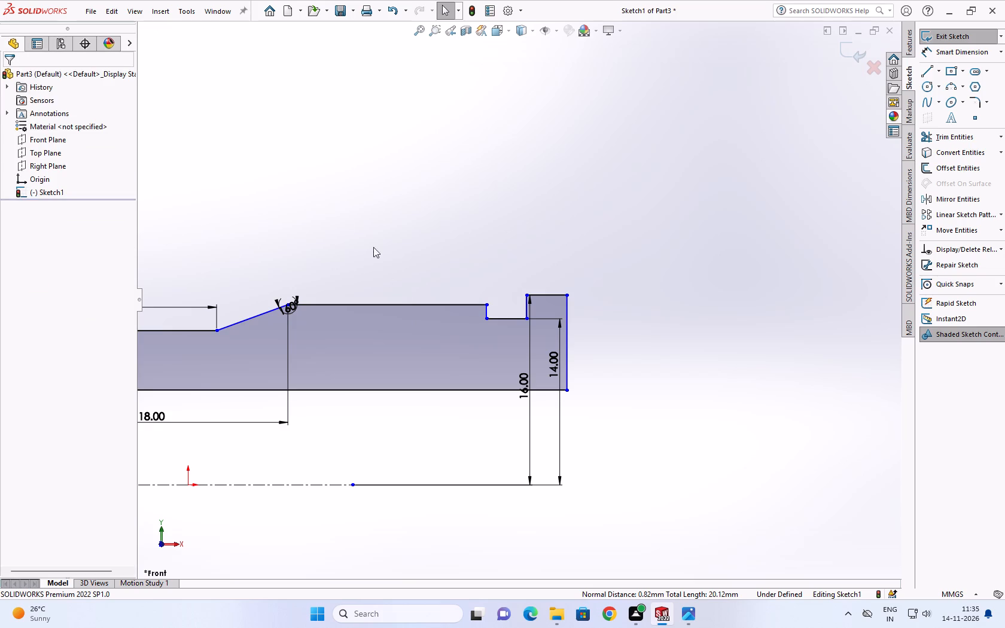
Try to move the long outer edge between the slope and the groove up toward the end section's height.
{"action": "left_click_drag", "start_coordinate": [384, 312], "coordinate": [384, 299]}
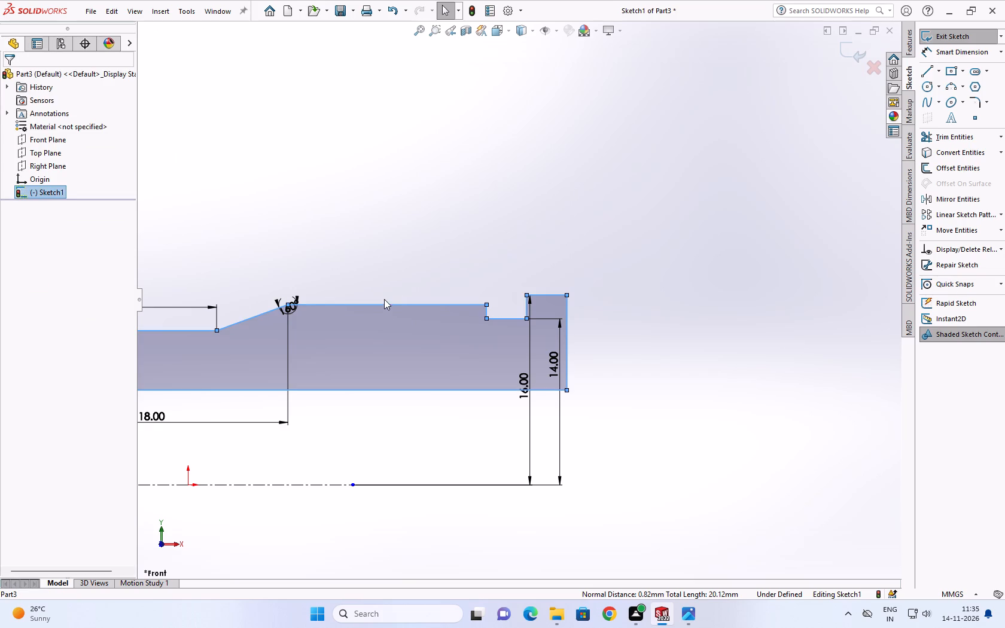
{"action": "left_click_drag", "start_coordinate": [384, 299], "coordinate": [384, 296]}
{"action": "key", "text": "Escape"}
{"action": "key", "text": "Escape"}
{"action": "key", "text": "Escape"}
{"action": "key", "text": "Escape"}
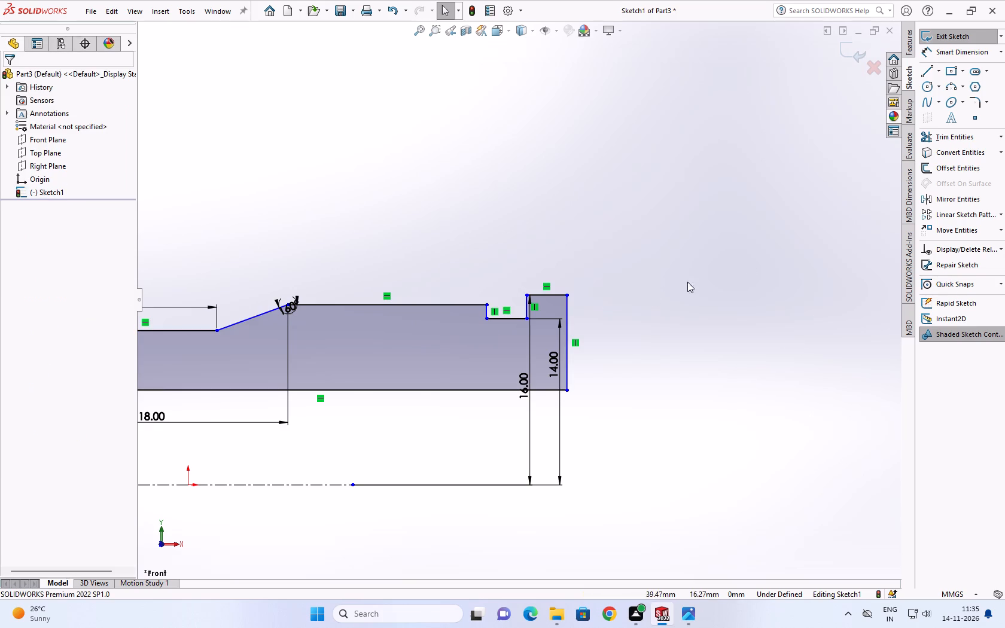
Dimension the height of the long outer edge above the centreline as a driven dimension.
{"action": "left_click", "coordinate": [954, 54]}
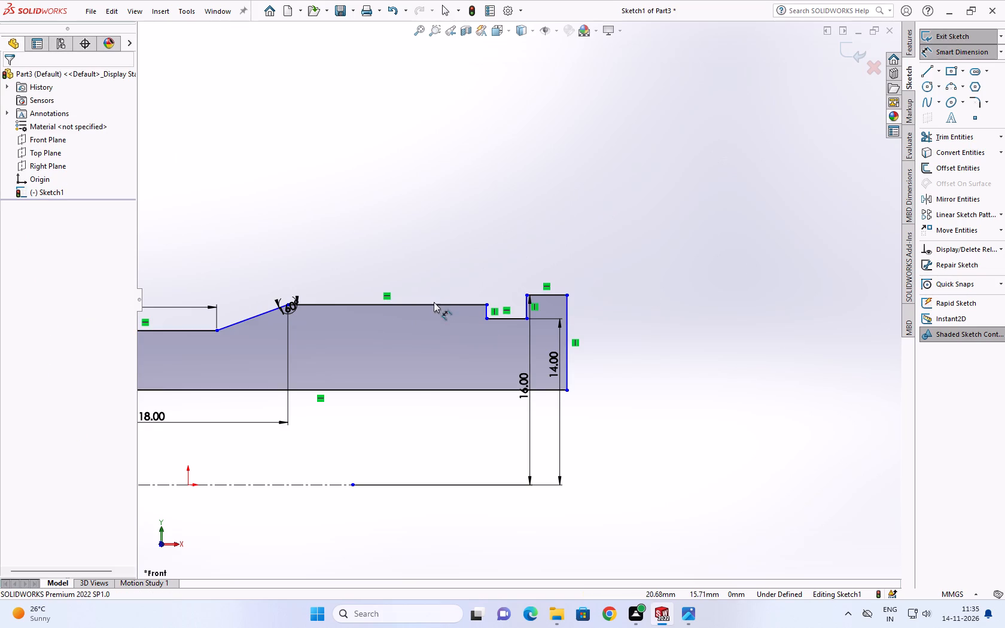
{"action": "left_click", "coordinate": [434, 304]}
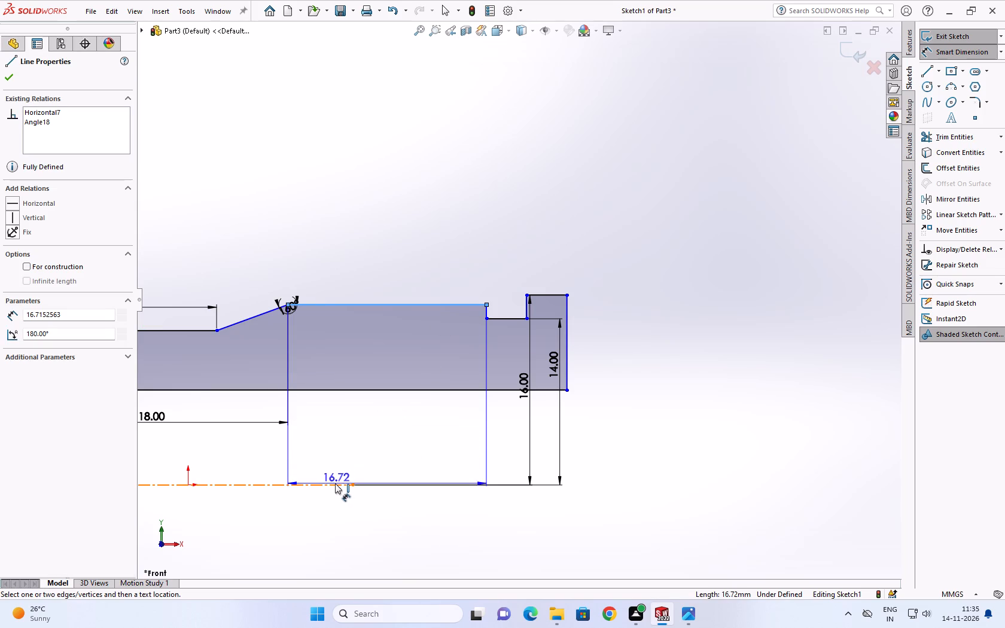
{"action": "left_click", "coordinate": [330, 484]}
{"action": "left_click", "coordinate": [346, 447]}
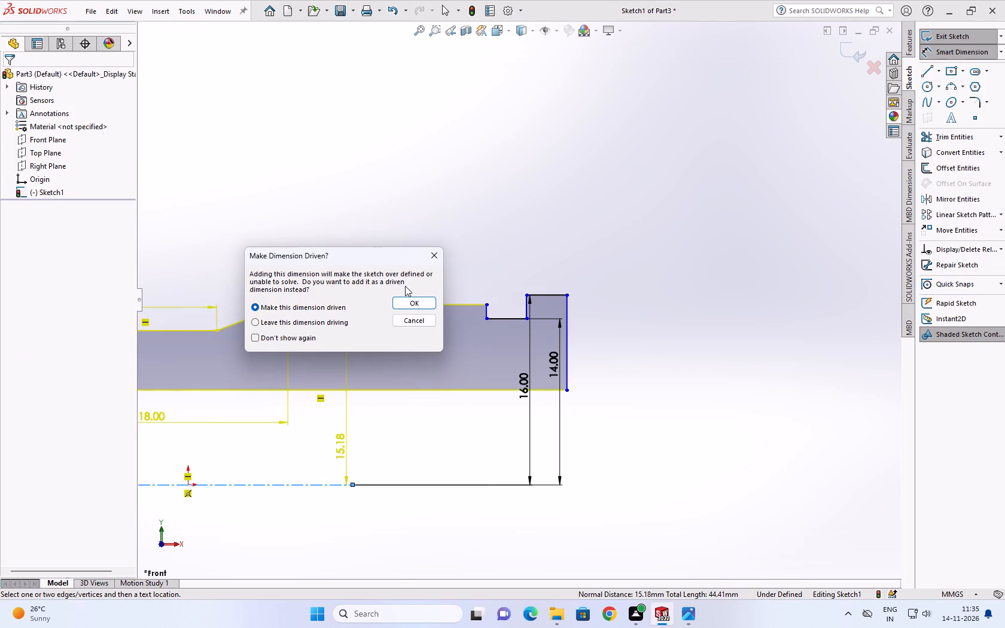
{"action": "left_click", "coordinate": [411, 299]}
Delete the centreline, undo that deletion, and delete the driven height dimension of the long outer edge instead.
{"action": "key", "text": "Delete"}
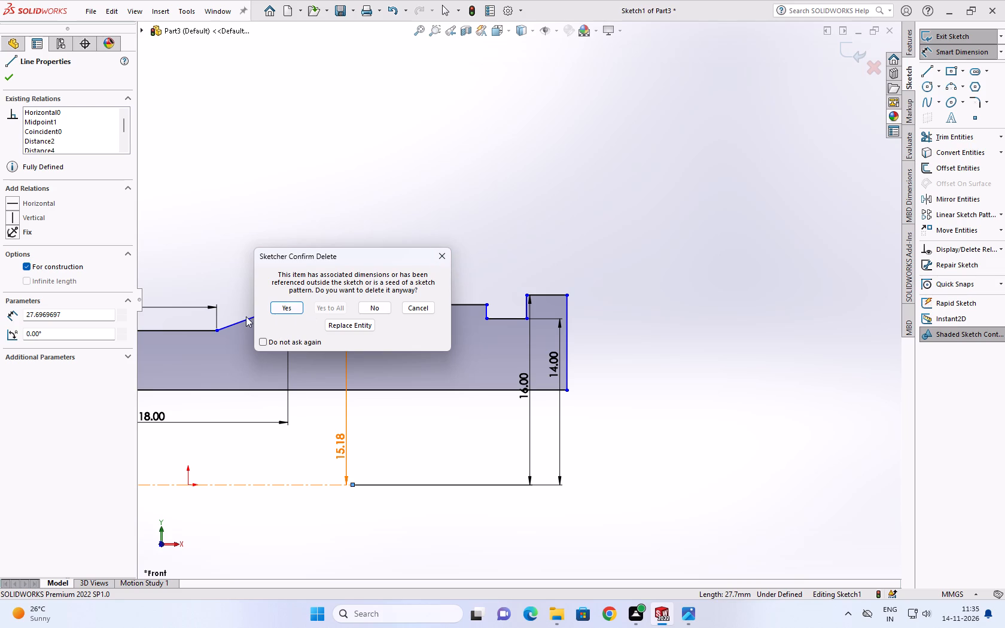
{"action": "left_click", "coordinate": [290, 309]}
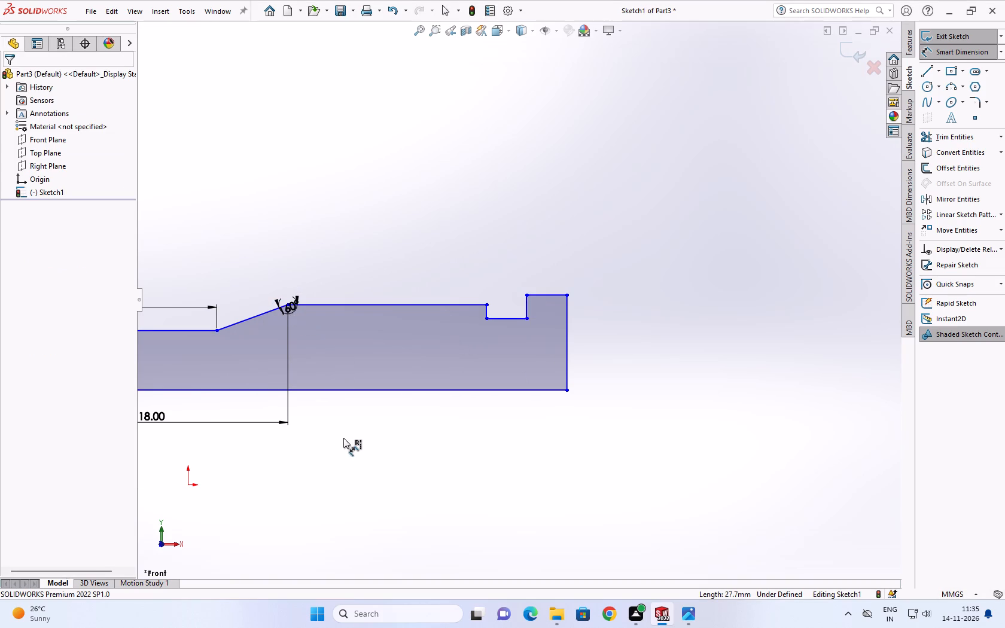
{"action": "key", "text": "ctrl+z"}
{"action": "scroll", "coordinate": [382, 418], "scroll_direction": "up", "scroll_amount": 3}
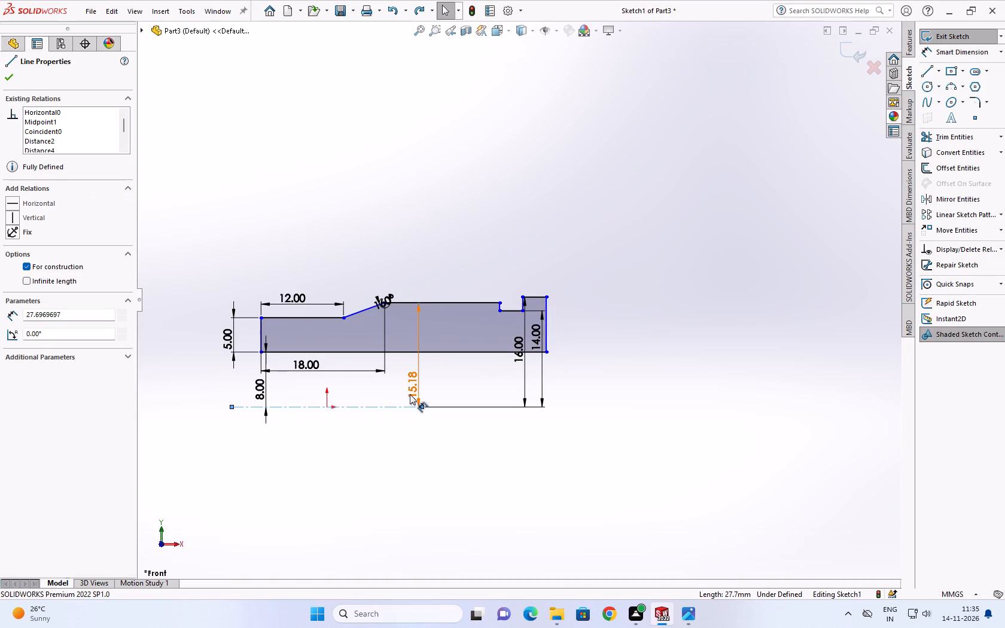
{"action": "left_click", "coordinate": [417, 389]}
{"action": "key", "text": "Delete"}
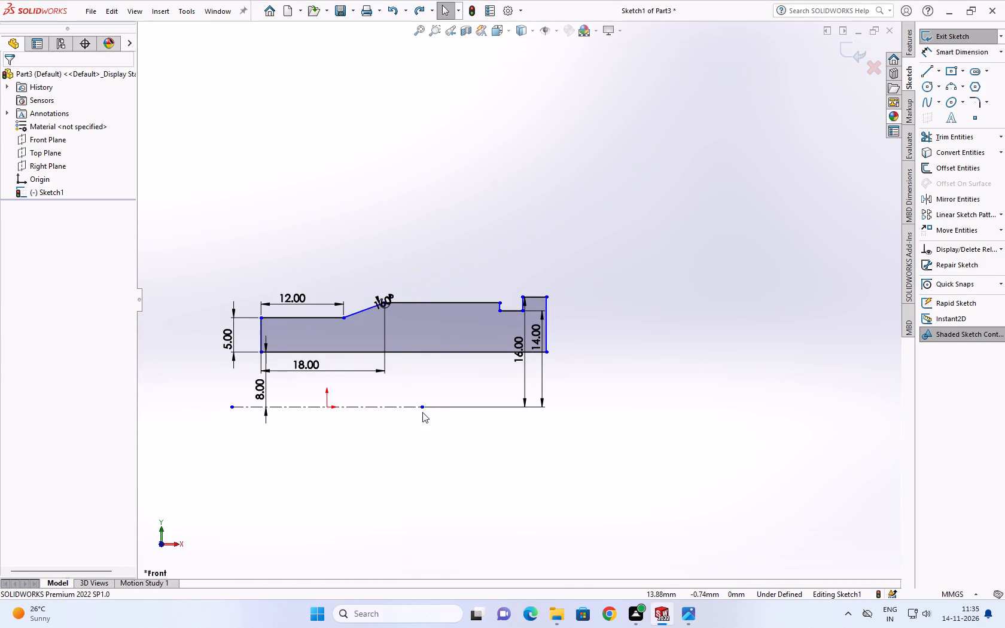
Extend the centreline's right end beyond the profile to about 43.8 mm from the origin.
{"action": "scroll", "coordinate": [422, 412], "scroll_direction": "down", "scroll_amount": 1}
{"action": "left_click_drag", "start_coordinate": [430, 401], "coordinate": [628, 410]}
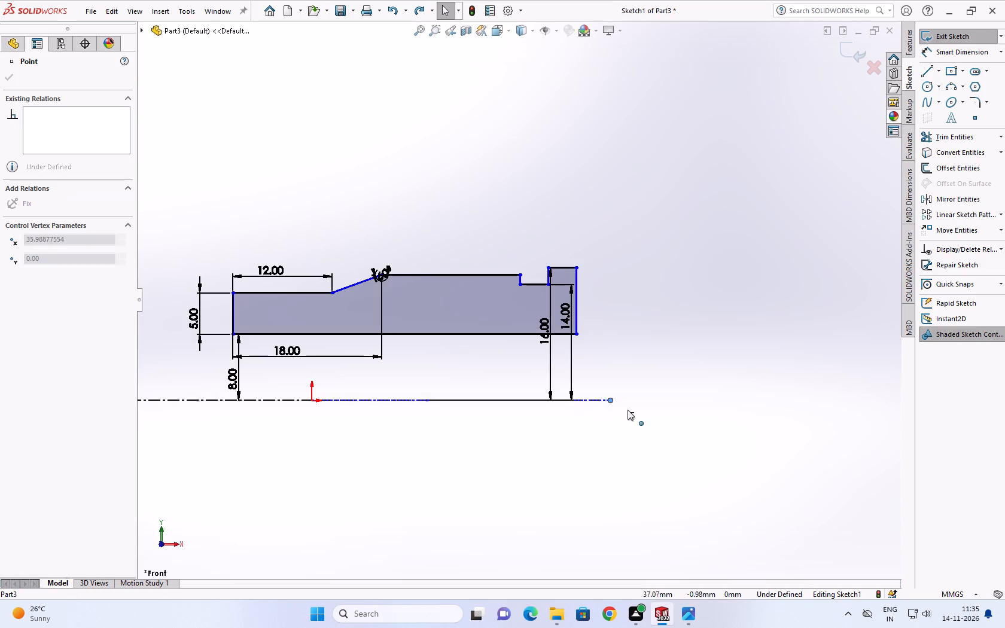
{"action": "left_click_drag", "start_coordinate": [628, 410], "coordinate": [675, 406]}
{"action": "scroll", "coordinate": [470, 367], "scroll_direction": "up", "scroll_amount": 1}
{"action": "key", "text": "Escape"}
{"action": "scroll", "coordinate": [476, 338], "scroll_direction": "down", "scroll_amount": 1}
{"action": "scroll", "coordinate": [534, 267], "scroll_direction": "down", "scroll_amount": 1}
{"action": "key", "text": "Escape"}
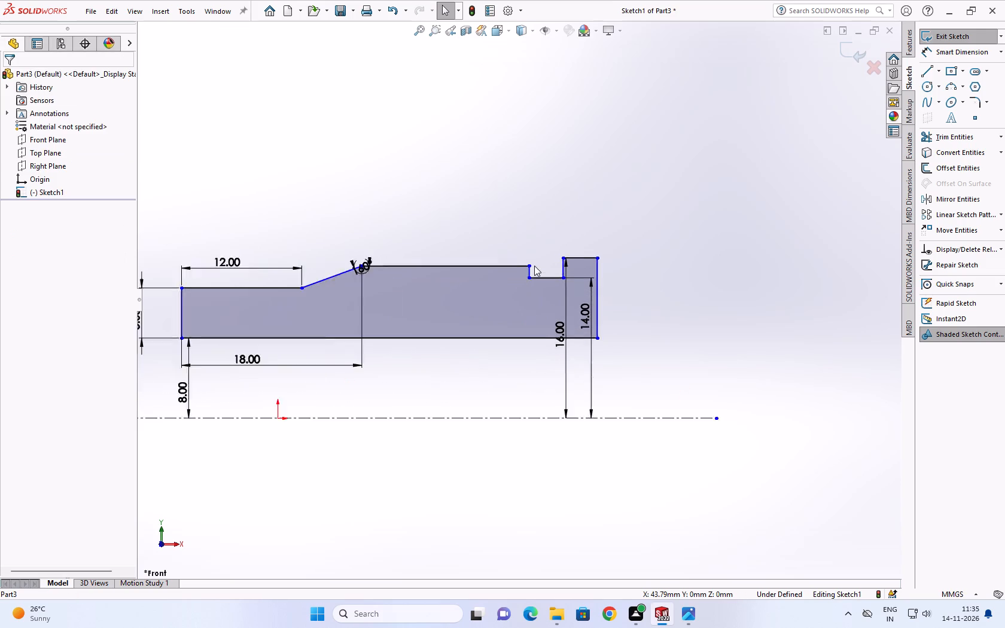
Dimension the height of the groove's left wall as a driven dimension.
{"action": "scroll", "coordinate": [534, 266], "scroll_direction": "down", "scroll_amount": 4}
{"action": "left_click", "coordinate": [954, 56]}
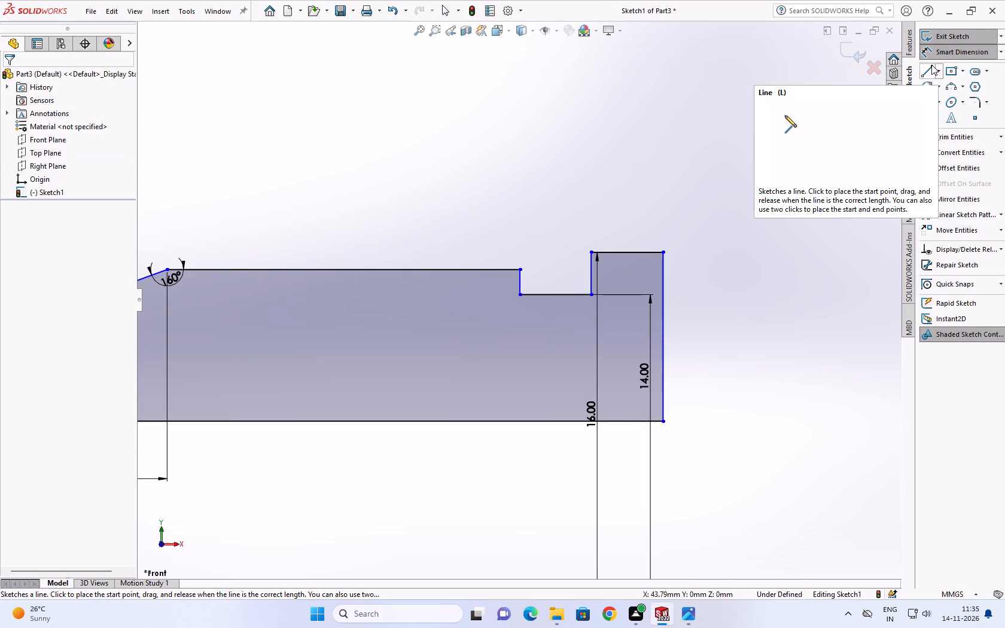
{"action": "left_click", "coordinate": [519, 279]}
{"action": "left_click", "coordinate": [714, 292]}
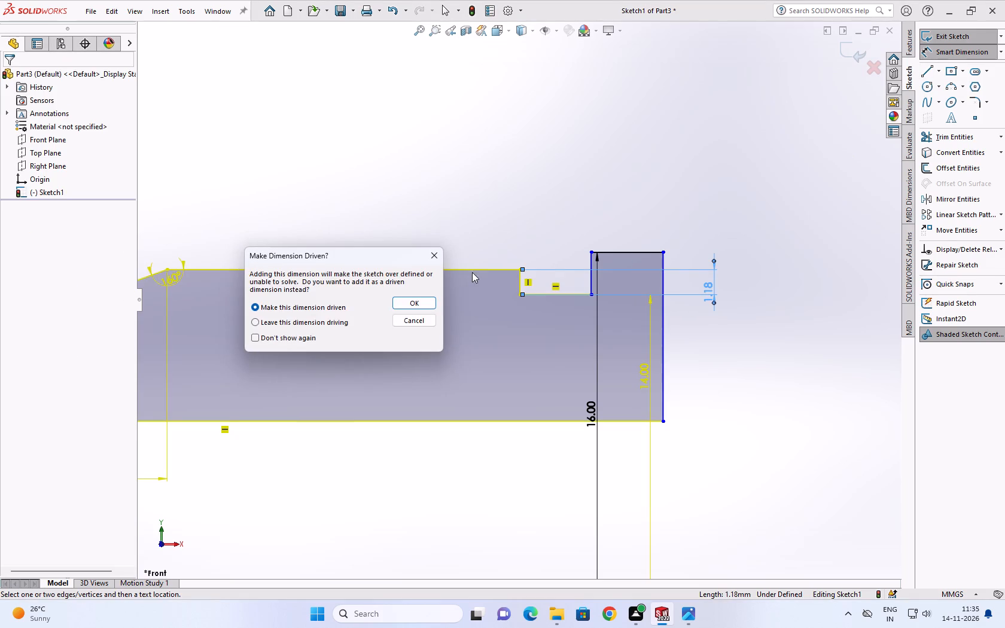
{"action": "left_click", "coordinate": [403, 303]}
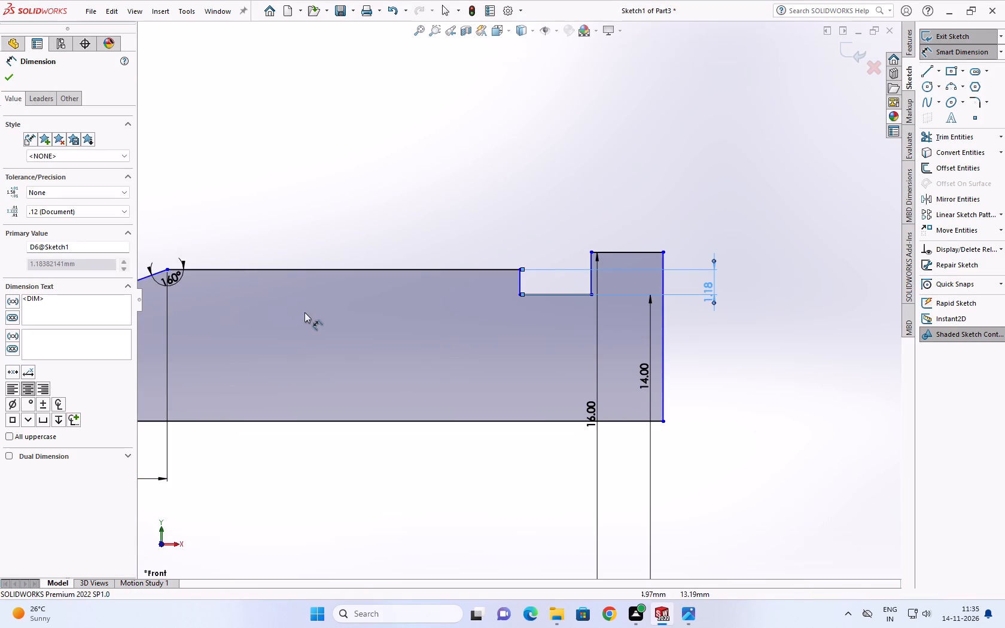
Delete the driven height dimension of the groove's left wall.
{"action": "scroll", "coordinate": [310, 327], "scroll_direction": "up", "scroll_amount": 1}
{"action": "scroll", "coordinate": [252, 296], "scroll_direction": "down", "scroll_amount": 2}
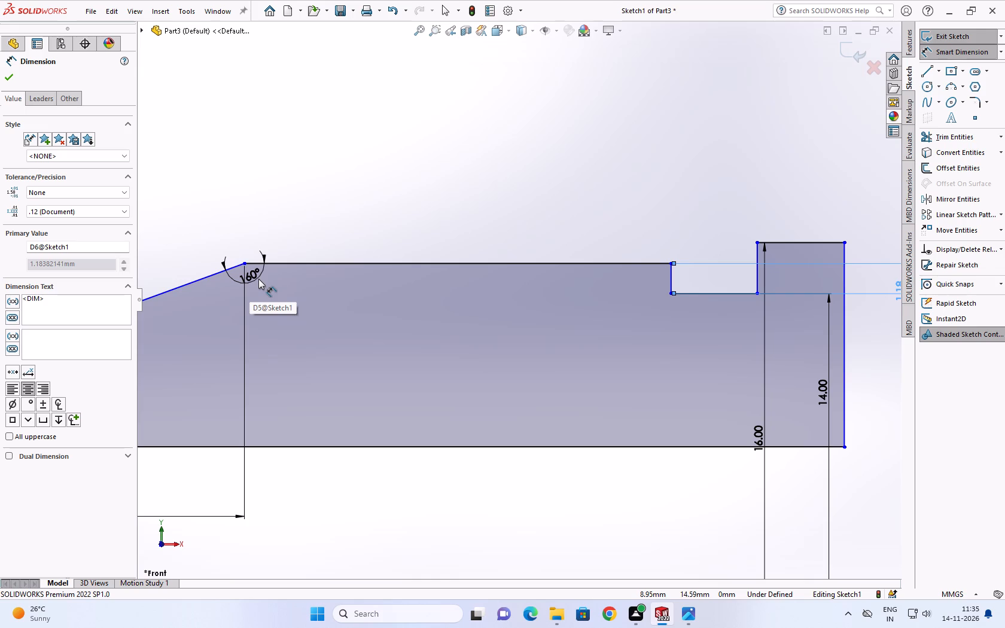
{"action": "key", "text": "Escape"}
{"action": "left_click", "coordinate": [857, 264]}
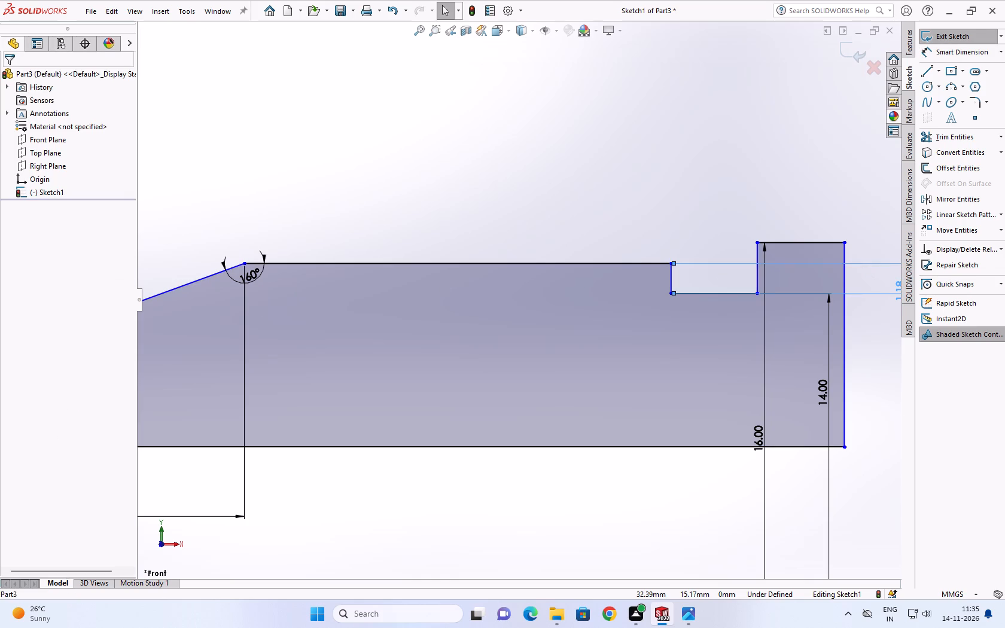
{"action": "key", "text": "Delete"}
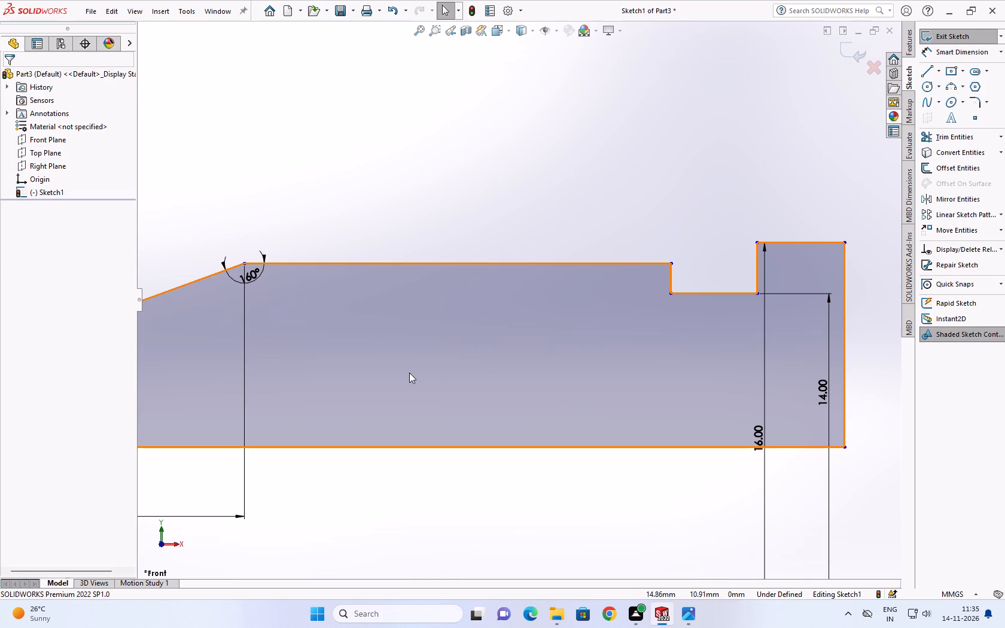
Delete the 160° angle dimension between the sloped edge and the long outer edge.
{"action": "left_click", "coordinate": [239, 283]}
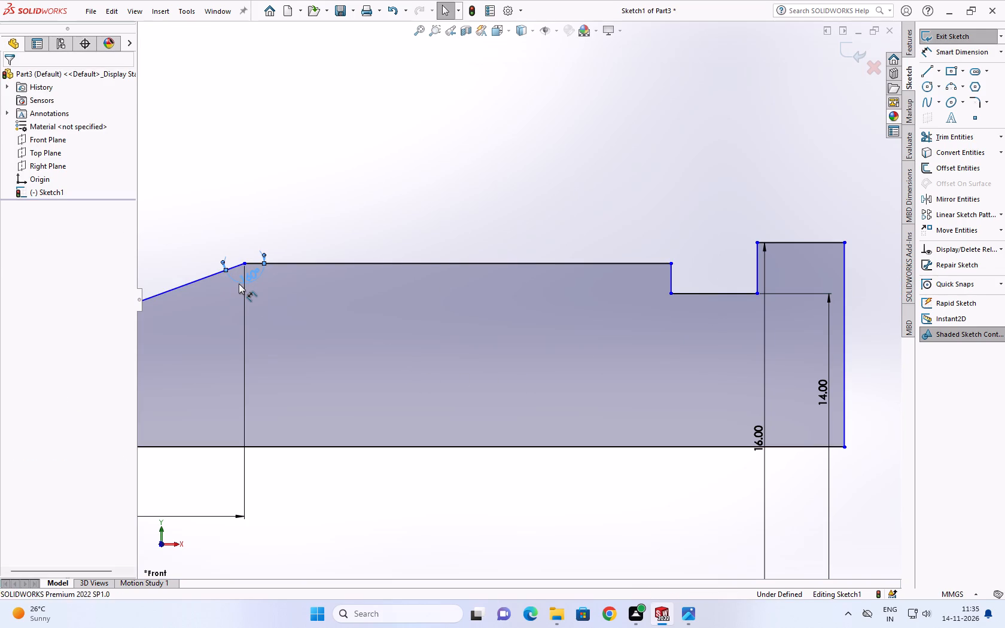
{"action": "key", "text": "Delete"}
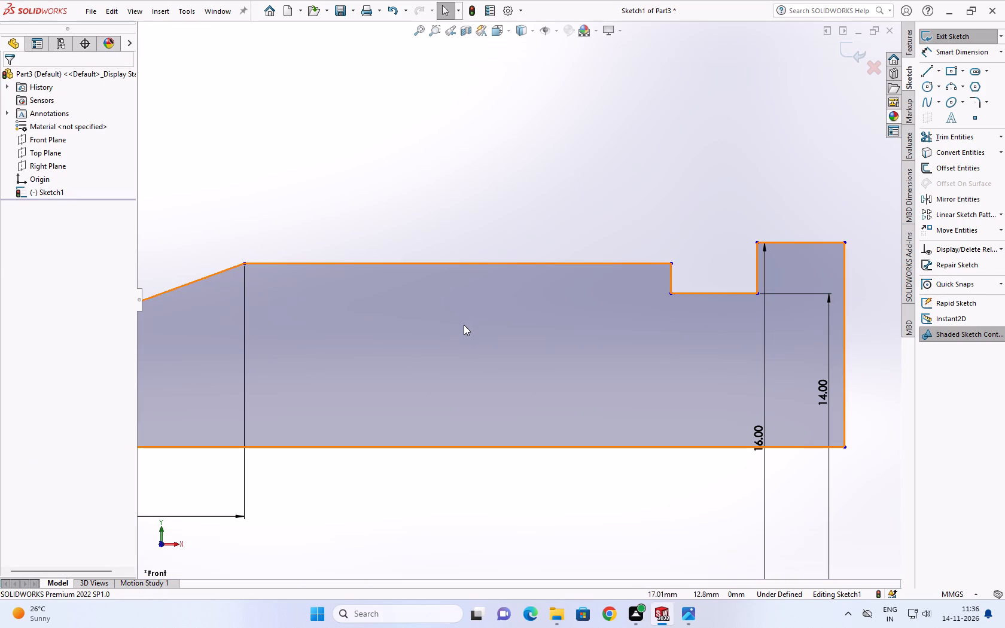
{"action": "key", "text": "Escape"}
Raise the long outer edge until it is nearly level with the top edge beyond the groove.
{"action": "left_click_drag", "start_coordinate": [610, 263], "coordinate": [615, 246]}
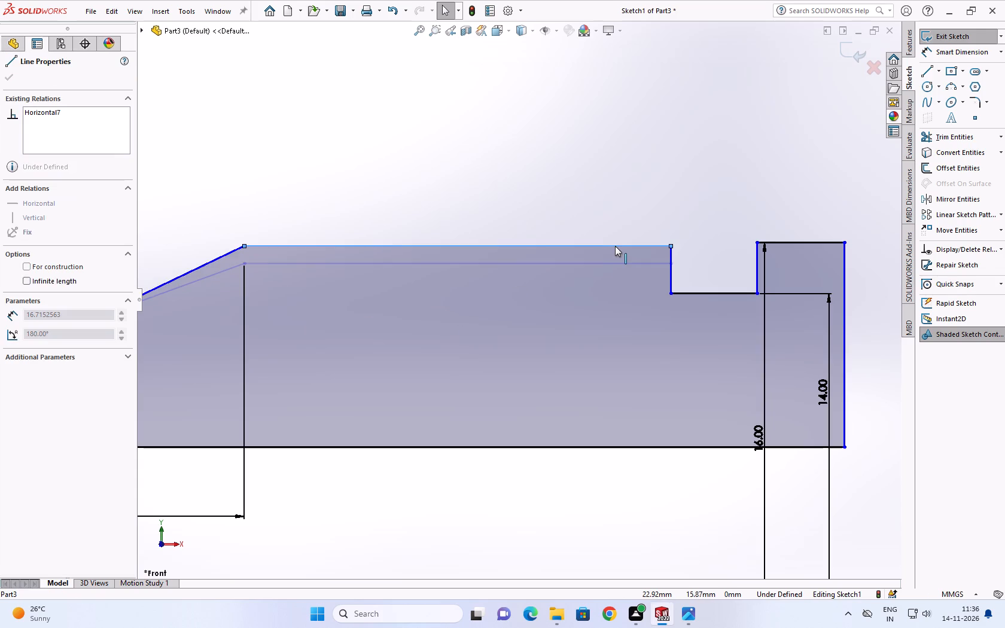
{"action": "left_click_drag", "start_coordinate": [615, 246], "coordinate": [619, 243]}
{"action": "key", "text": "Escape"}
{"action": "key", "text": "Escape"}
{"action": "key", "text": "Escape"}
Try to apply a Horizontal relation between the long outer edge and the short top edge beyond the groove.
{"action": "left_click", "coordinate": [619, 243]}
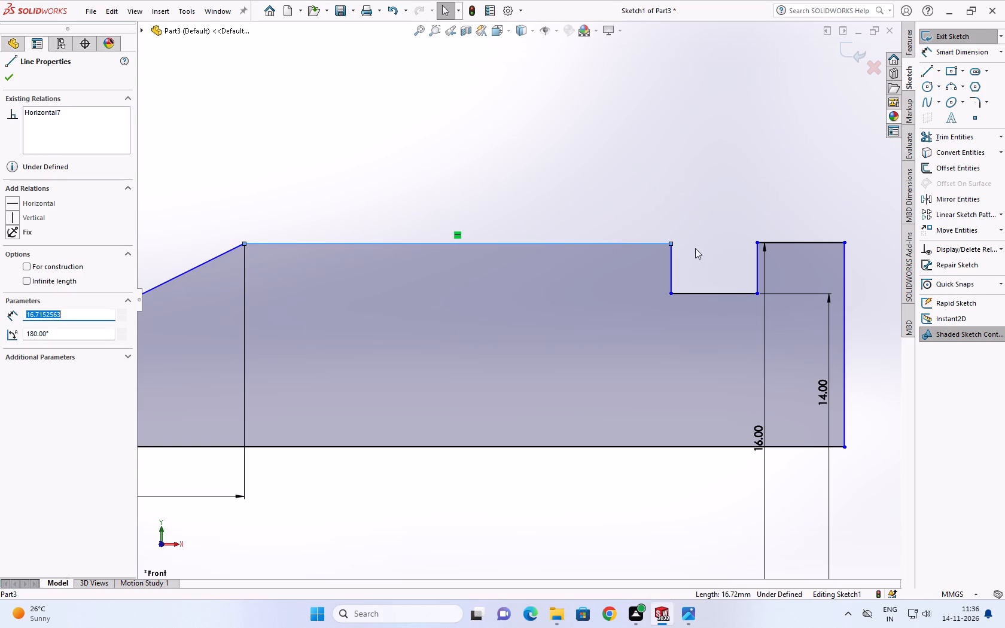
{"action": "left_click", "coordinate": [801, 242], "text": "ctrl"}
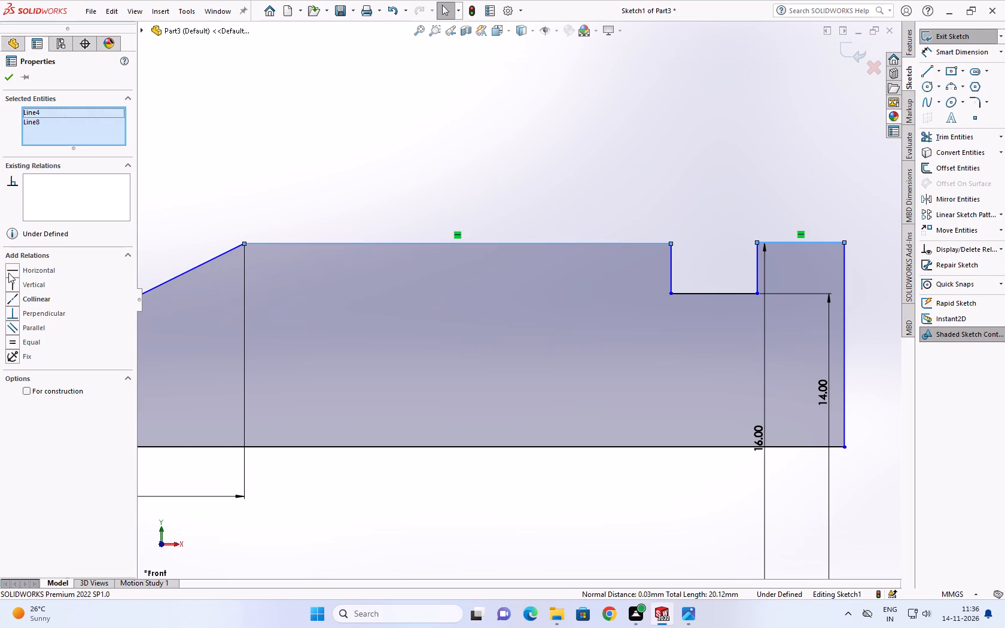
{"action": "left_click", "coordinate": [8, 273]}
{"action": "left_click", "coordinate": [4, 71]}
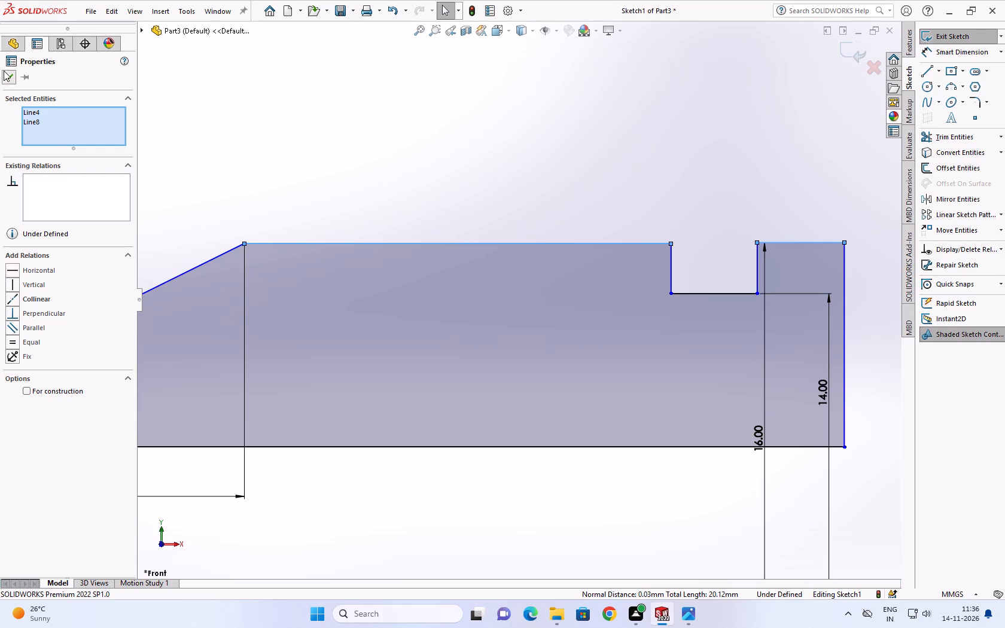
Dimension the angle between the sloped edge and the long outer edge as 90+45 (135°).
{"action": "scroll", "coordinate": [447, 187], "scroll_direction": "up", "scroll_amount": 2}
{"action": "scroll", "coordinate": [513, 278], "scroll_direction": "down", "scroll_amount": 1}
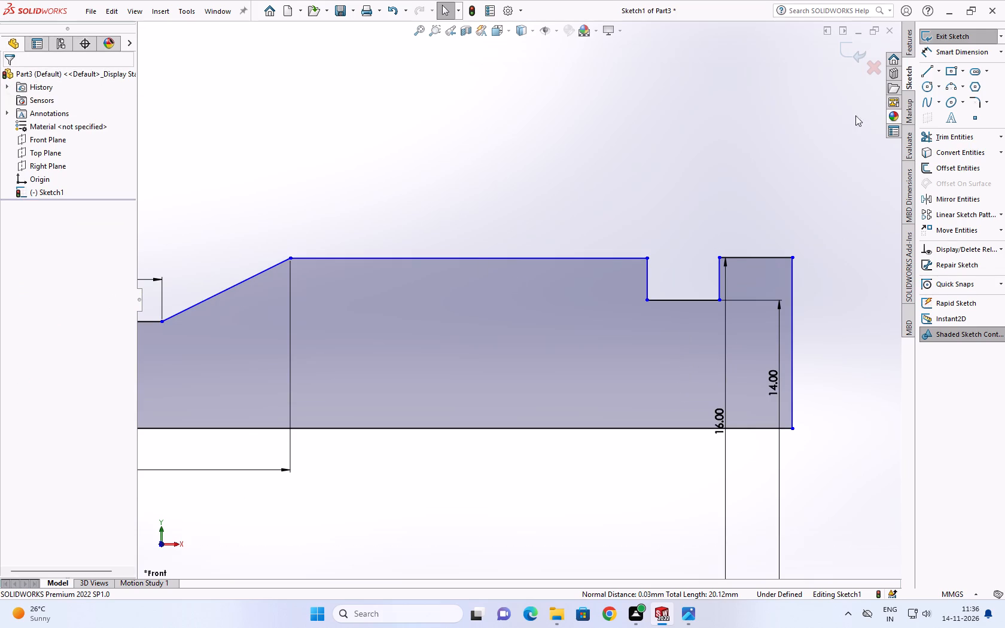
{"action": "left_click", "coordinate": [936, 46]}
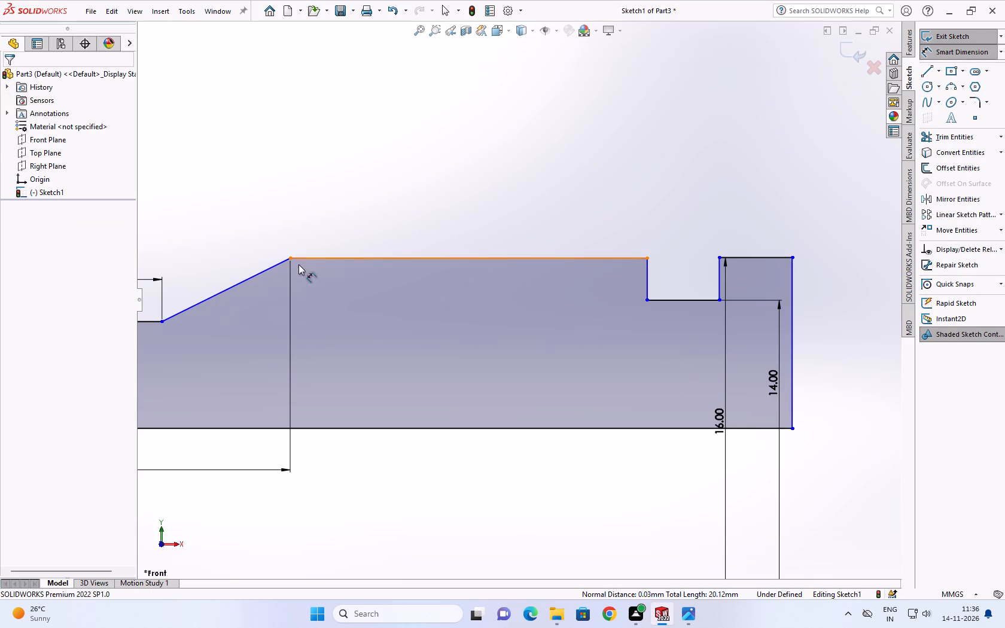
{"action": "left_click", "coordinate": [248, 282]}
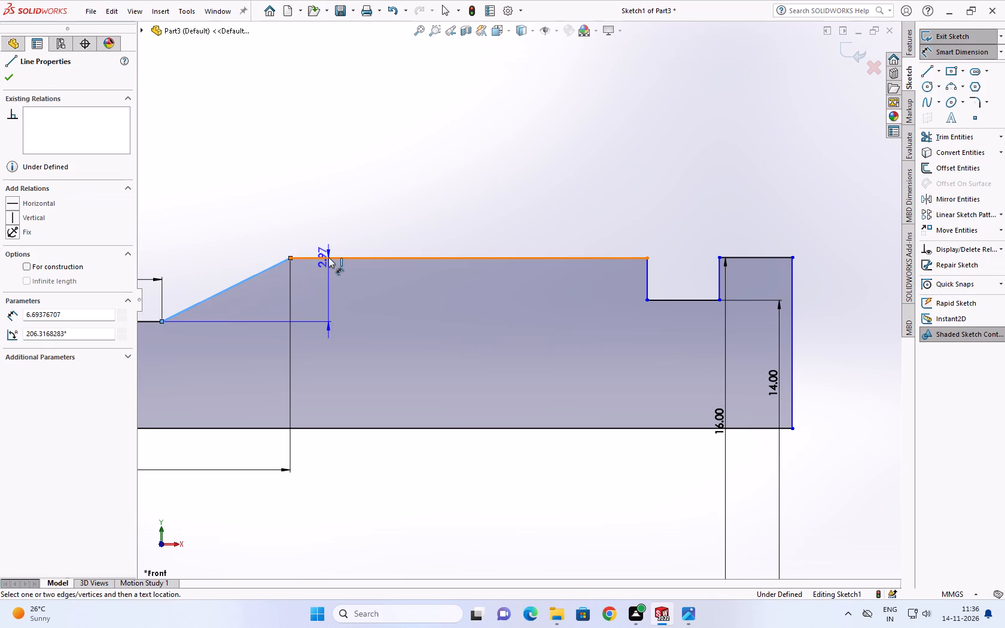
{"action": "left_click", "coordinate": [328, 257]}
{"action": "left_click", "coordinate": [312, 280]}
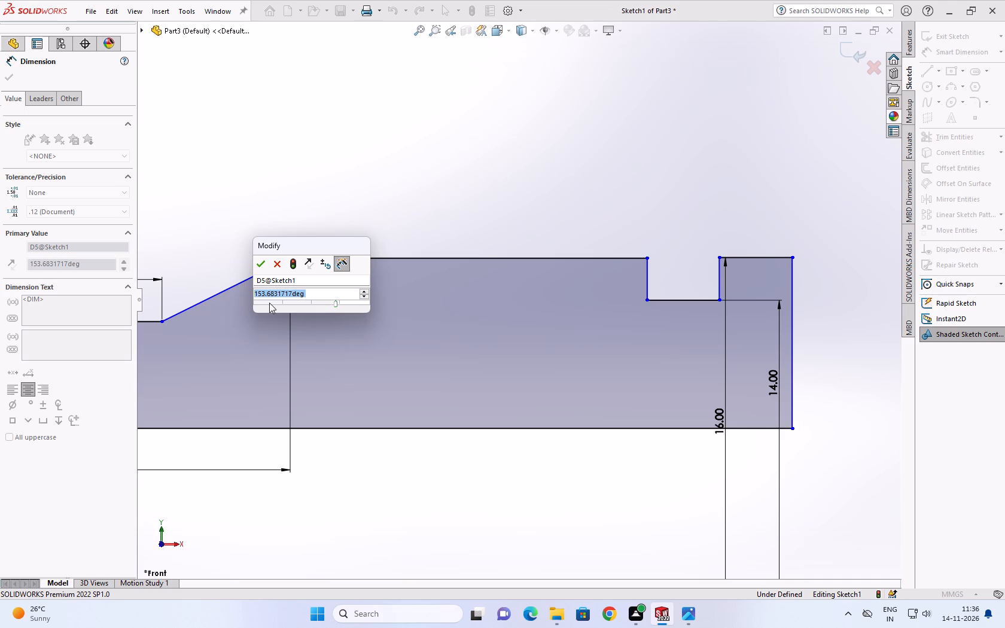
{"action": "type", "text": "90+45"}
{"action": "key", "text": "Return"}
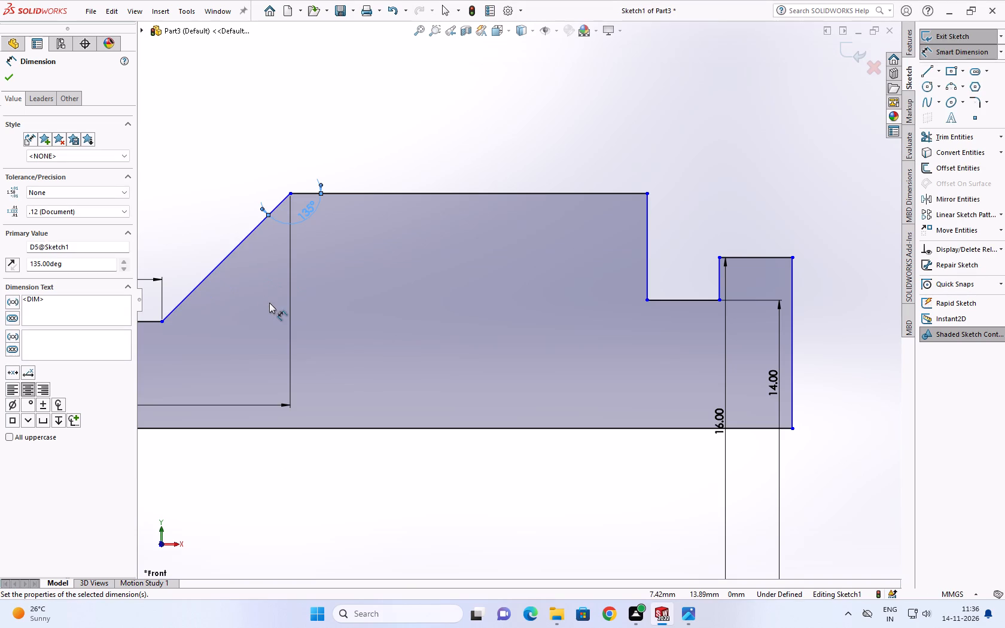
Narrow the groove by moving its left wall's upper corner to about X 25.8 mm.
{"action": "scroll", "coordinate": [331, 275], "scroll_direction": "up", "scroll_amount": 4}
{"action": "scroll", "coordinate": [598, 222], "scroll_direction": "down", "scroll_amount": 3}
{"action": "scroll", "coordinate": [532, 272], "scroll_direction": "down", "scroll_amount": 2}
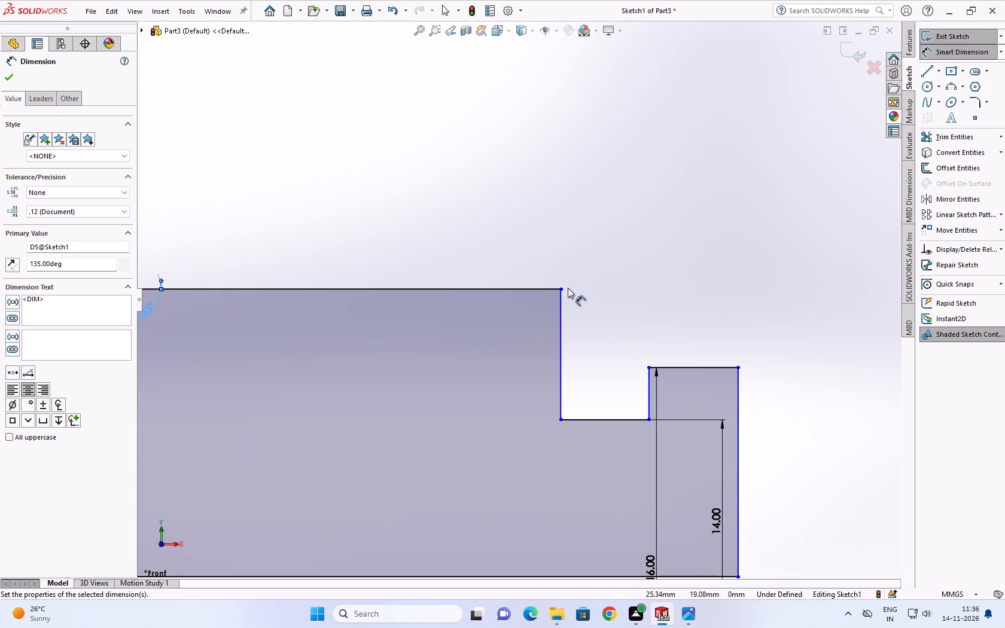
{"action": "key", "text": "Escape"}
{"action": "left_click_drag", "start_coordinate": [561, 290], "coordinate": [556, 332]}
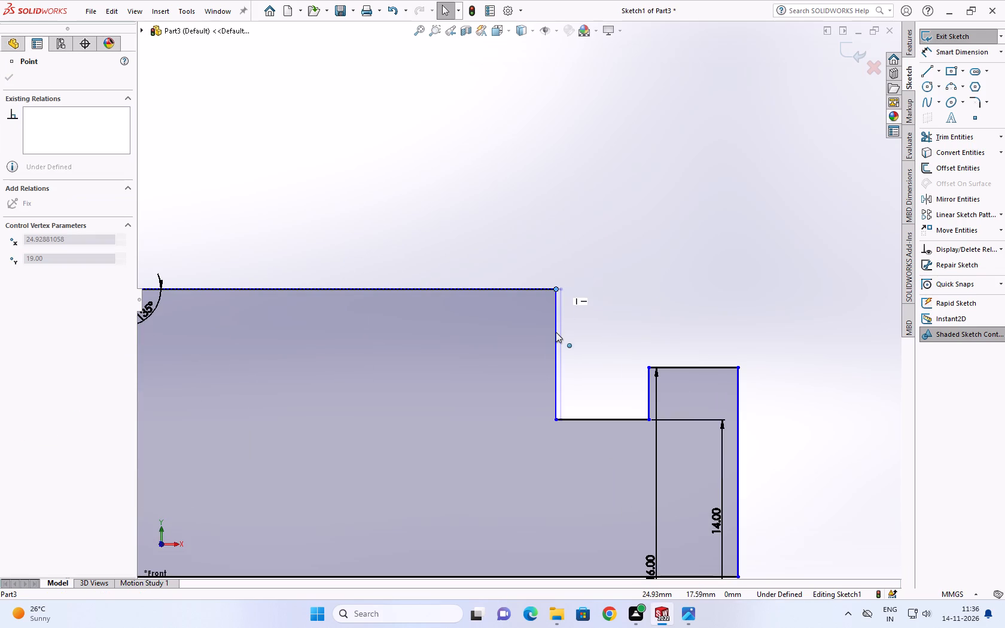
{"action": "left_click_drag", "start_coordinate": [556, 332], "coordinate": [580, 348]}
Examine the whole half-section profile and compare it with the dimensions in the bushing reference drawing.
{"action": "scroll", "coordinate": [619, 358], "scroll_direction": "up", "scroll_amount": 3}
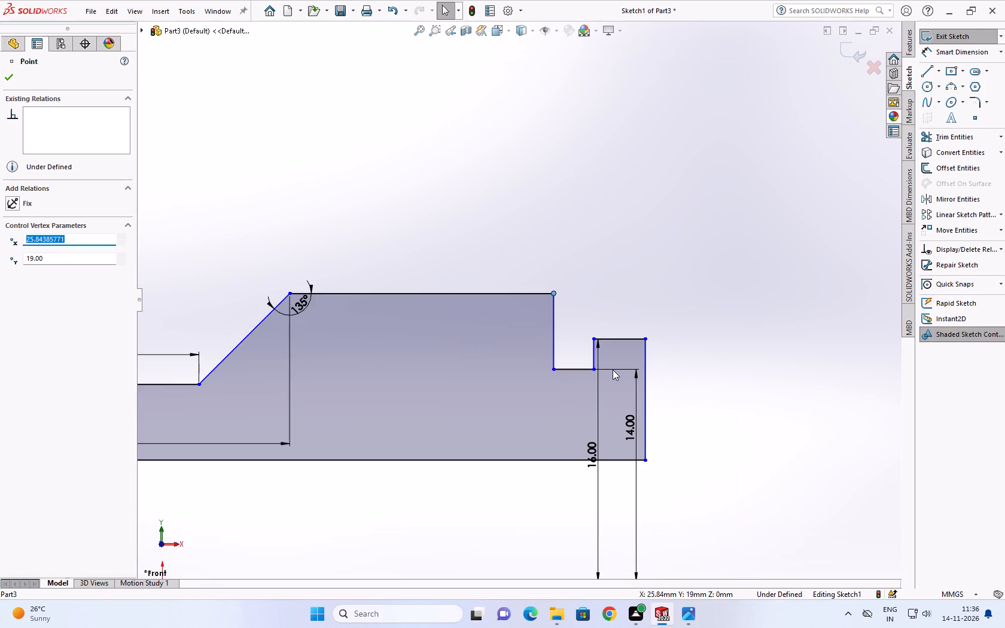
{"action": "scroll", "coordinate": [611, 391], "scroll_direction": "up", "scroll_amount": 2}
{"action": "scroll", "coordinate": [595, 390], "scroll_direction": "down", "scroll_amount": 1}
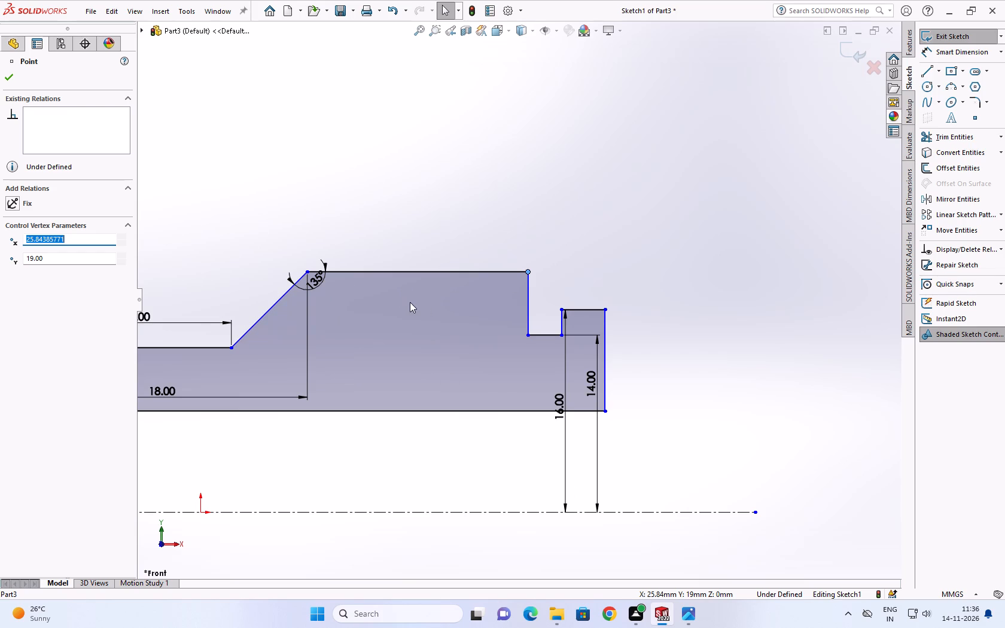
{"action": "scroll", "coordinate": [403, 307], "scroll_direction": "up", "scroll_amount": 3}
{"action": "scroll", "coordinate": [392, 338], "scroll_direction": "down", "scroll_amount": 3}
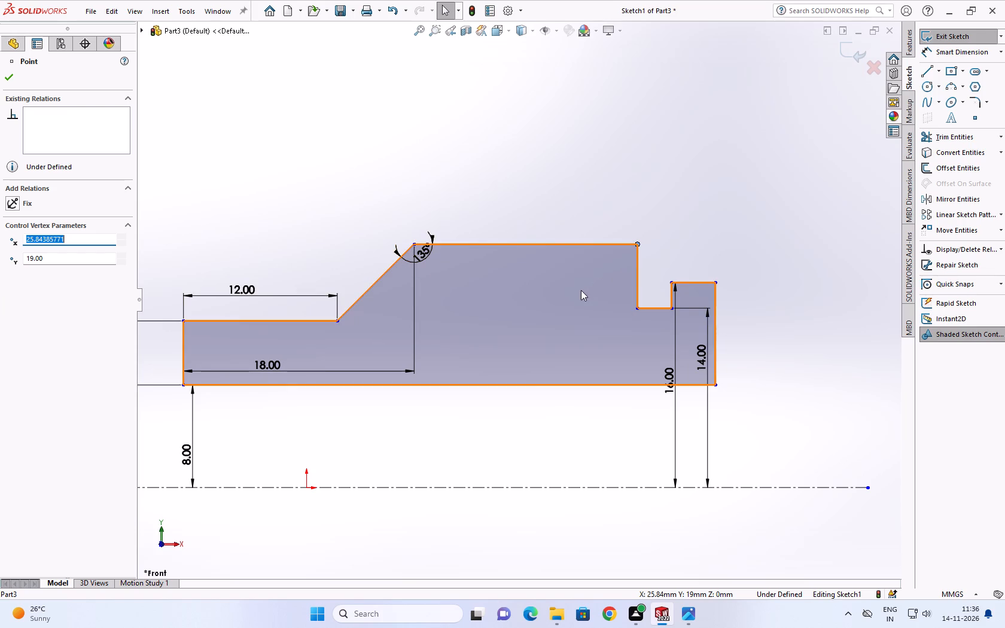
{"action": "scroll", "coordinate": [581, 290], "scroll_direction": "up", "scroll_amount": 1}
{"action": "scroll", "coordinate": [480, 329], "scroll_direction": "down", "scroll_amount": 1}
{"action": "scroll", "coordinate": [584, 304], "scroll_direction": "down", "scroll_amount": 2}
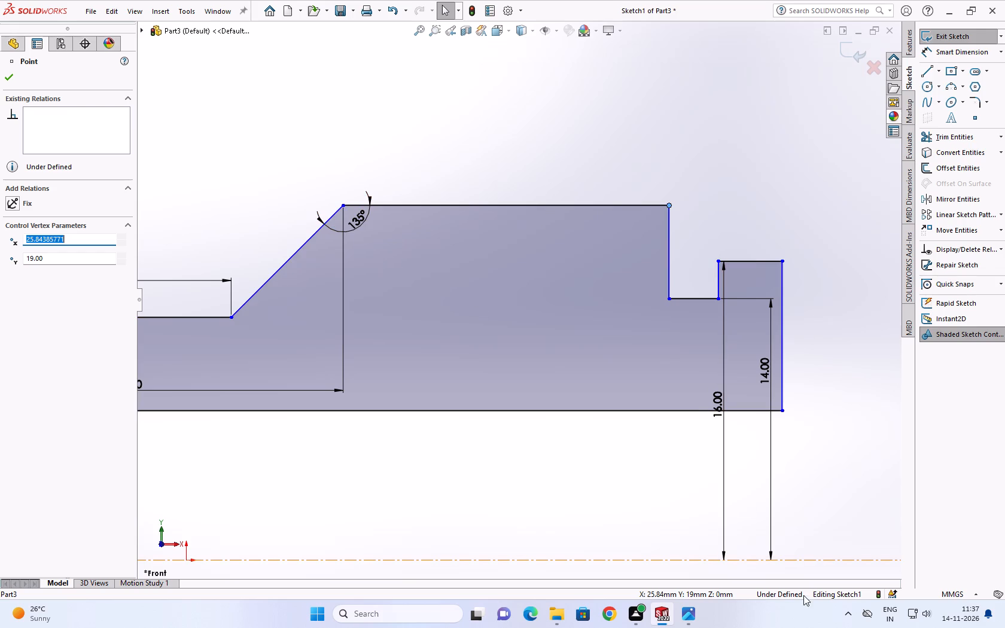
{"action": "left_click", "coordinate": [692, 611]}
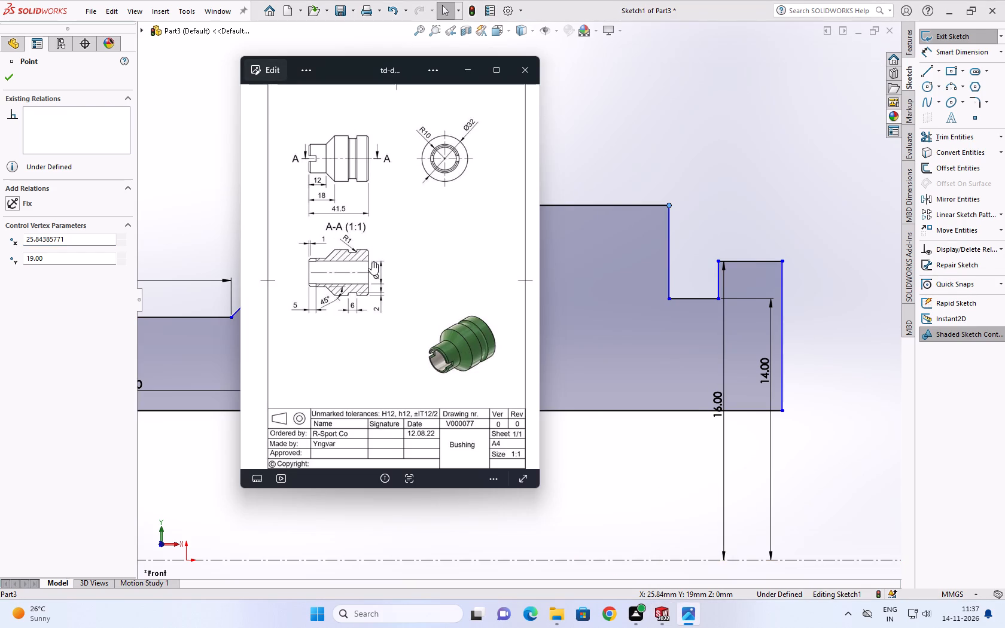
{"action": "scroll", "coordinate": [551, 325], "scroll_direction": "up", "scroll_amount": 4}
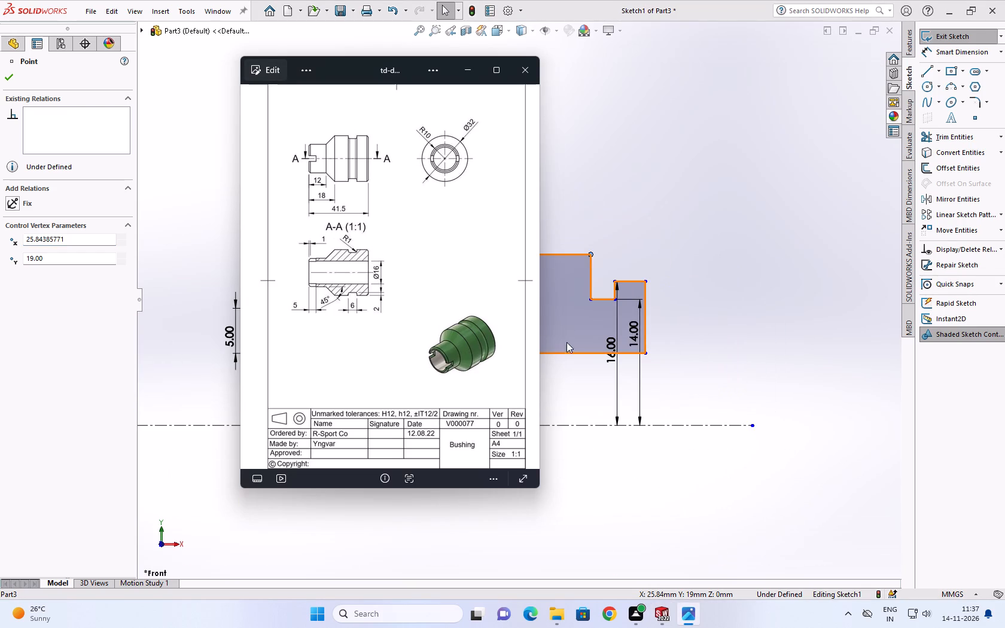
{"action": "left_click", "coordinate": [583, 170]}
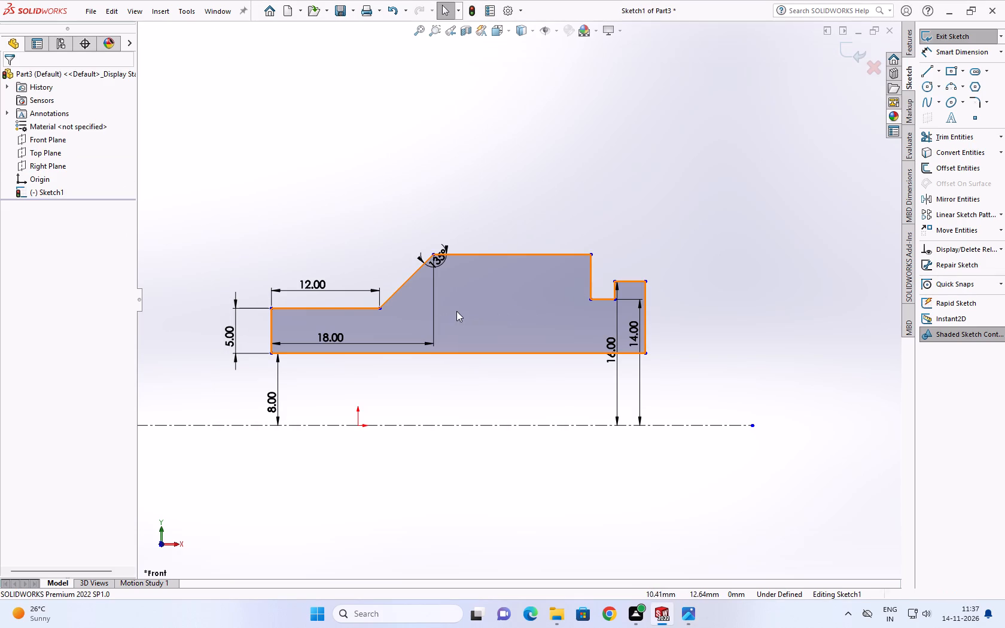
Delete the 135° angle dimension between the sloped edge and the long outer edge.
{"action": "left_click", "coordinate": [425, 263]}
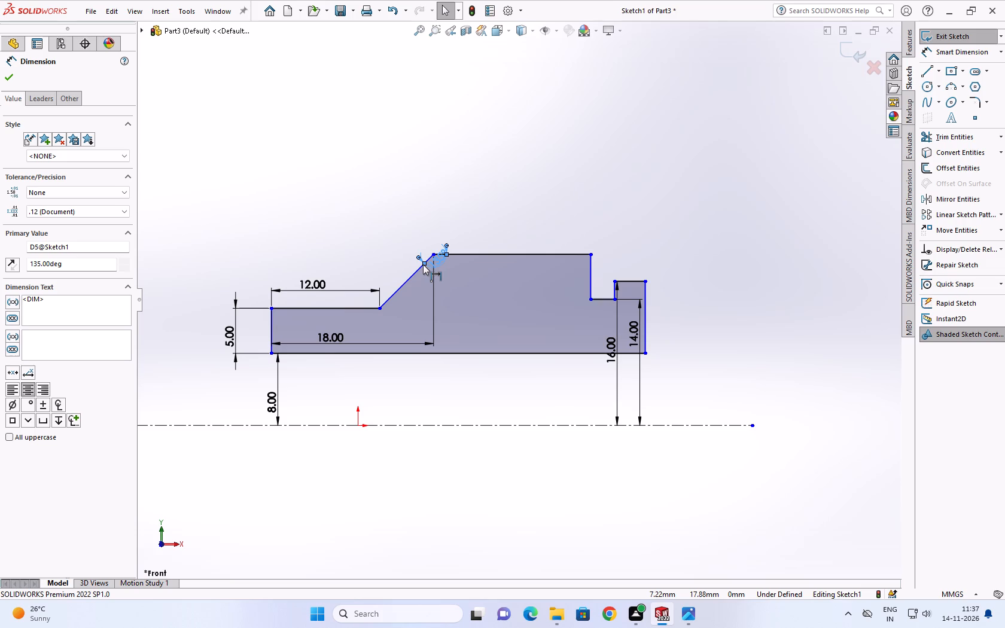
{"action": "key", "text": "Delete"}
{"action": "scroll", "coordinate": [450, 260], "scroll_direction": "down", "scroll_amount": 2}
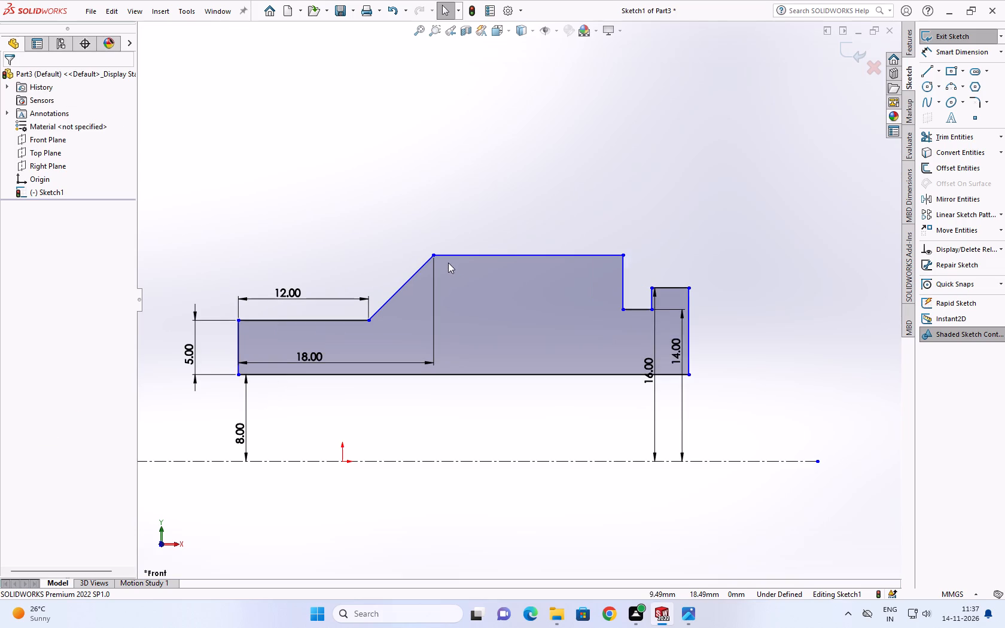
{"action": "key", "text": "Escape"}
Lower the long outer edge to about 16.2 mm above the centreline.
{"action": "left_click_drag", "start_coordinate": [462, 255], "coordinate": [465, 267]}
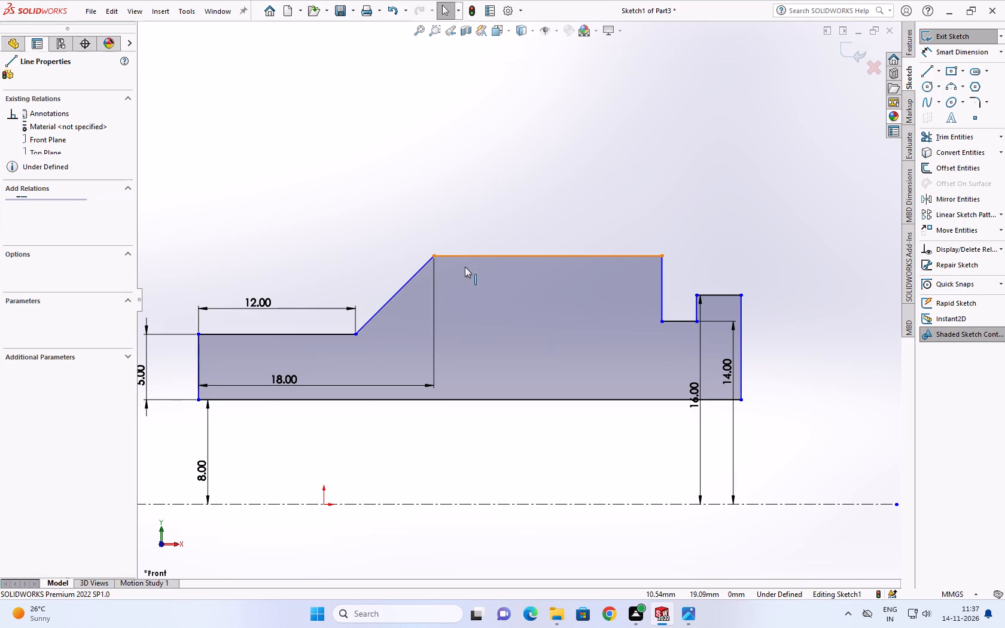
{"action": "left_click_drag", "start_coordinate": [465, 267], "coordinate": [464, 300]}
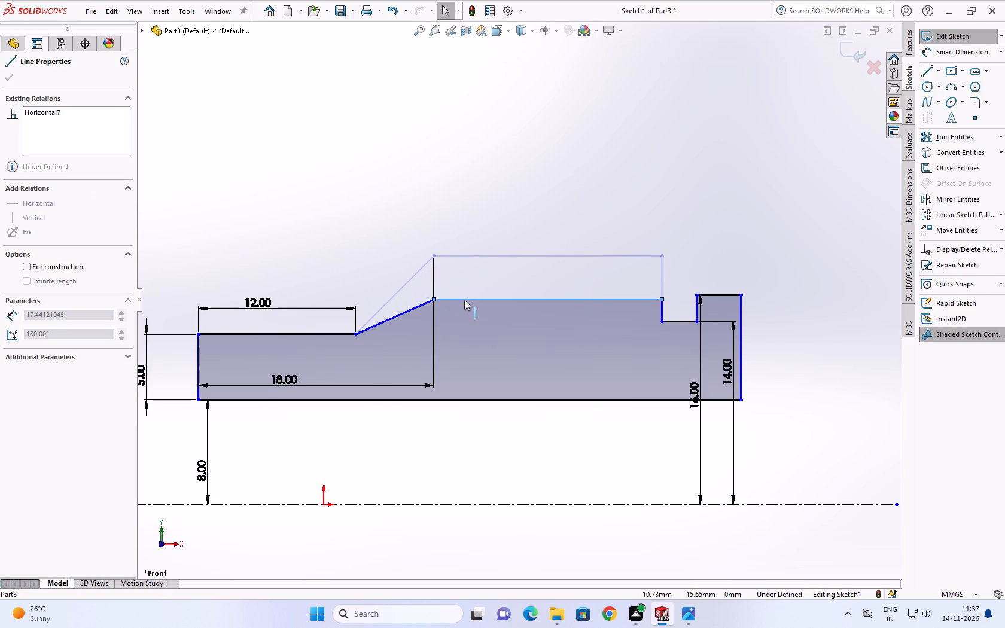
{"action": "left_click_drag", "start_coordinate": [464, 300], "coordinate": [470, 293]}
{"action": "key", "text": "Escape"}
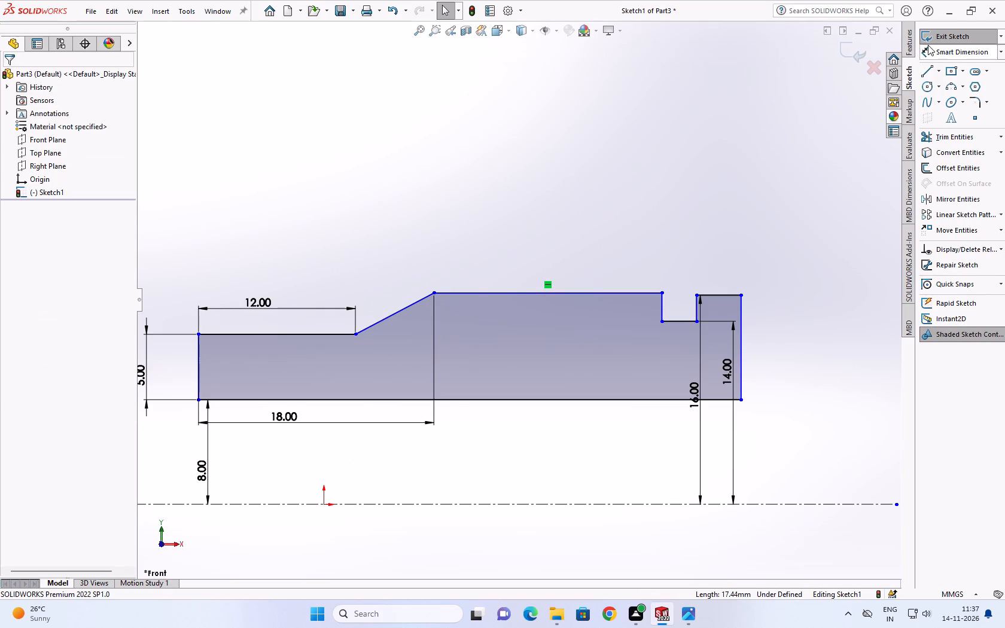
Dimension the distance from the long outer edge to the centreline as 16 mm.
{"action": "left_click", "coordinate": [928, 46]}
{"action": "left_click", "coordinate": [616, 292]}
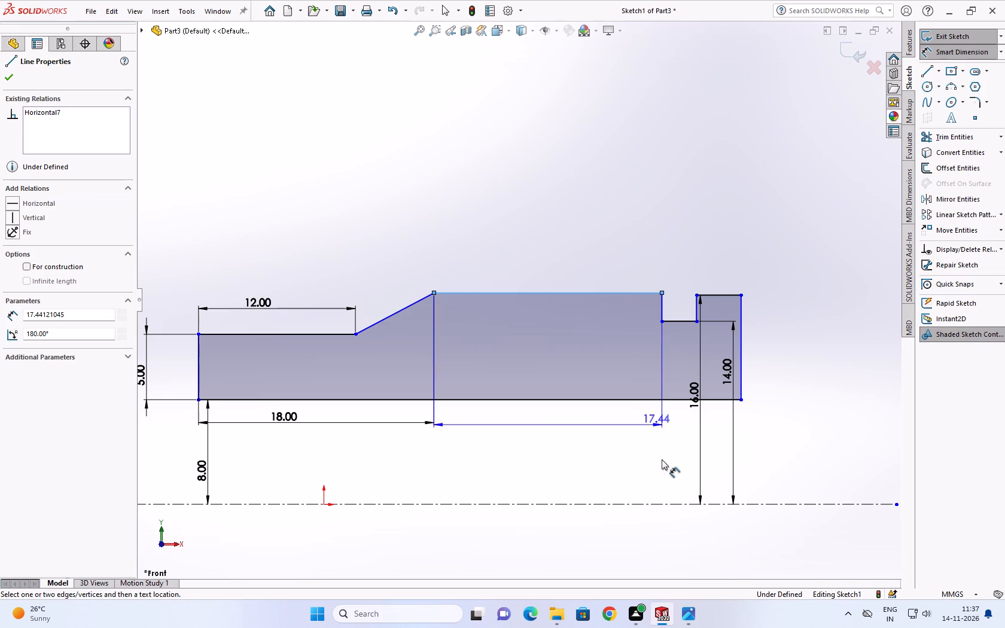
{"action": "left_click", "coordinate": [663, 505]}
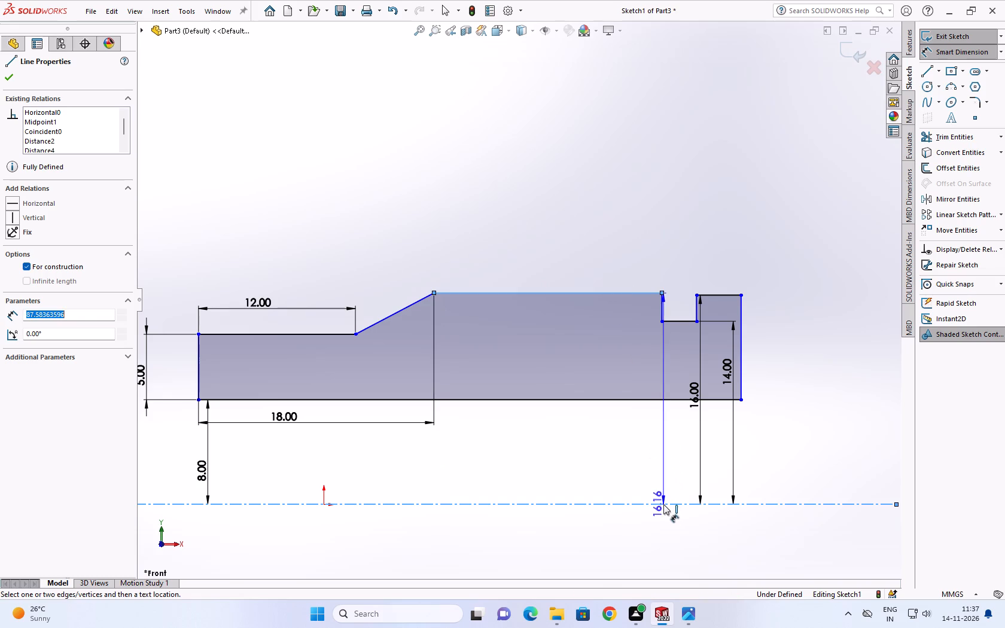
{"action": "left_click", "coordinate": [643, 480]}
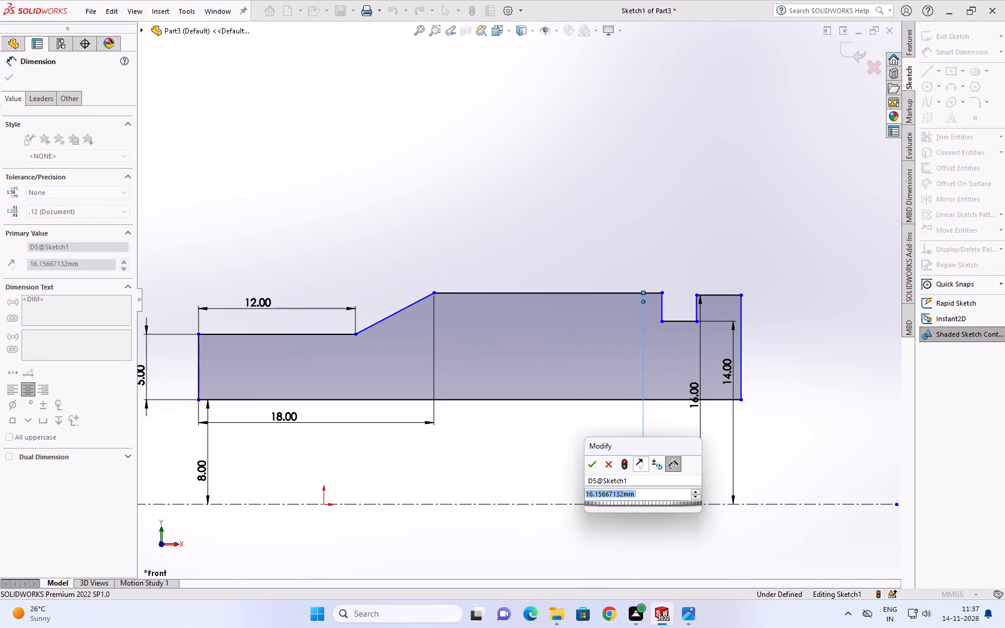
{"action": "type", "text": "16"}
{"action": "key", "text": "Return"}
{"action": "scroll", "coordinate": [500, 429], "scroll_direction": "down", "scroll_amount": 1}
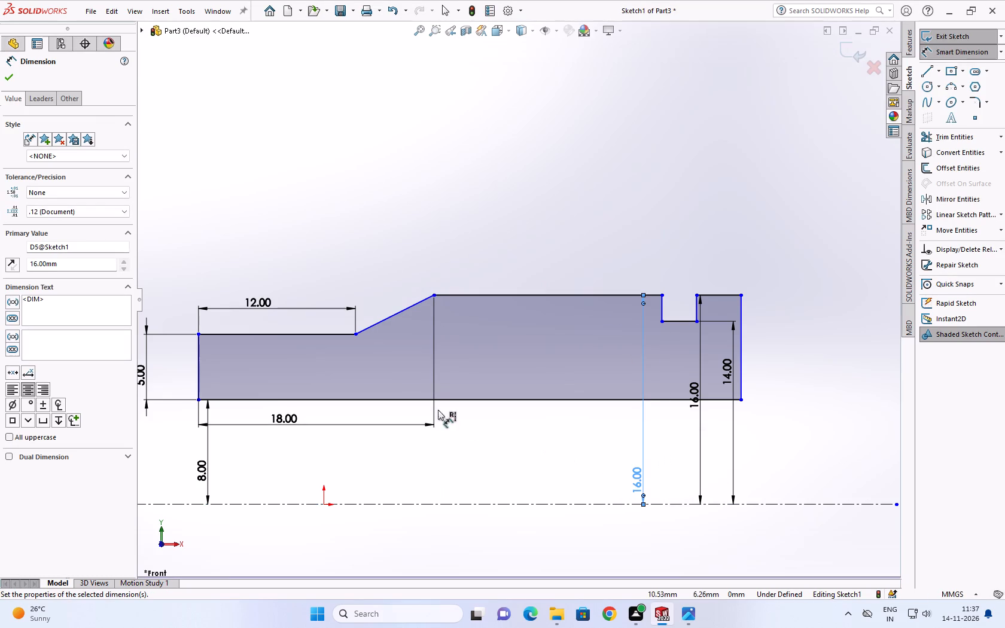
{"action": "key", "text": "Escape"}
Dimension the overall length of the profile's bottom edge as 41.5 mm, placed below the centreline.
{"action": "scroll", "coordinate": [482, 397], "scroll_direction": "up", "scroll_amount": 3}
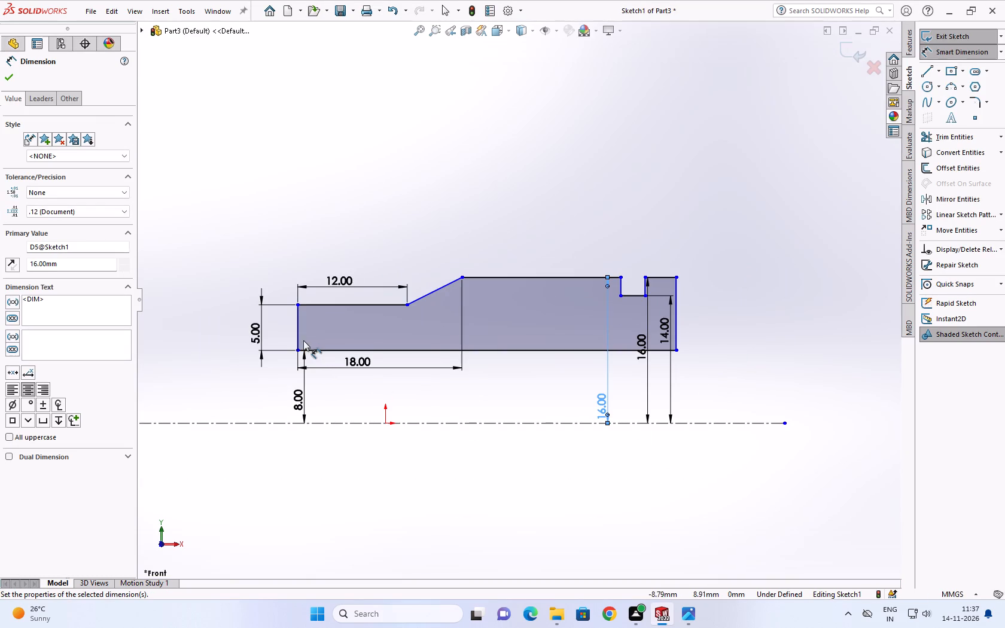
{"action": "left_click", "coordinate": [401, 350]}
{"action": "left_click", "coordinate": [464, 480]}
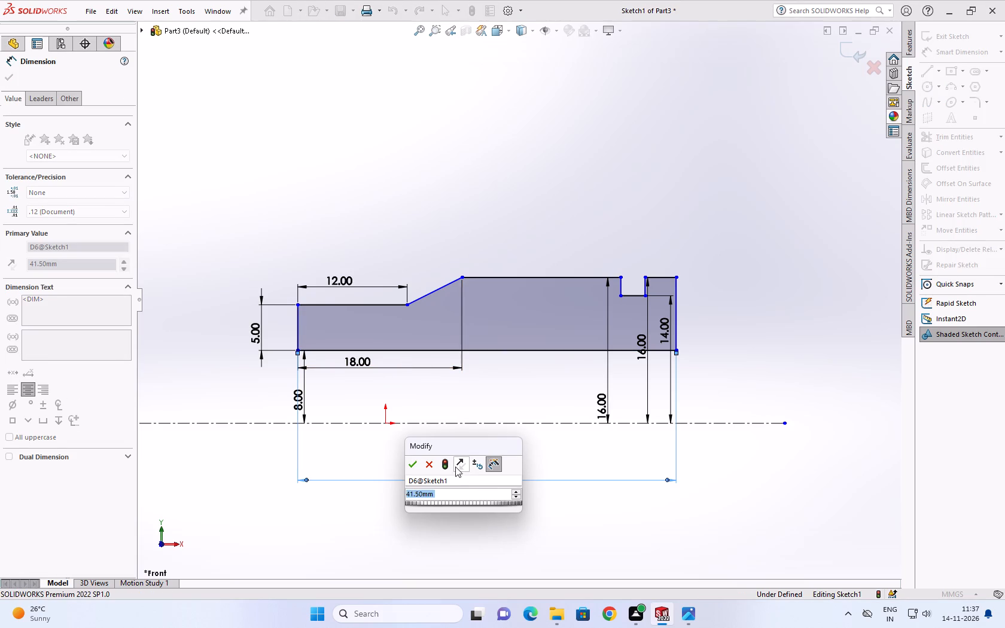
{"action": "left_click", "coordinate": [410, 464]}
{"action": "key", "text": "Escape"}
{"action": "key", "text": "Escape"}
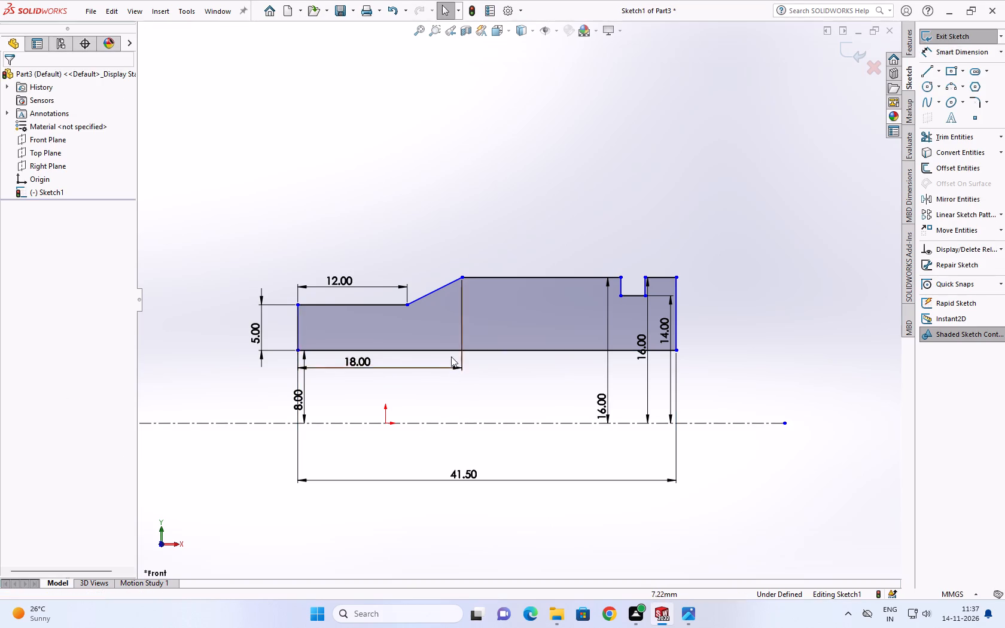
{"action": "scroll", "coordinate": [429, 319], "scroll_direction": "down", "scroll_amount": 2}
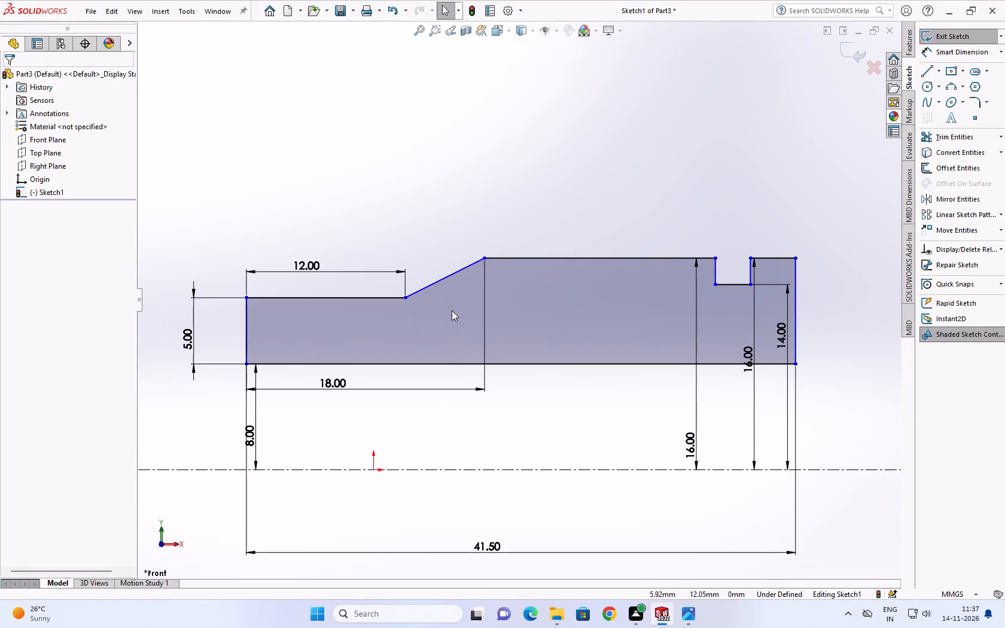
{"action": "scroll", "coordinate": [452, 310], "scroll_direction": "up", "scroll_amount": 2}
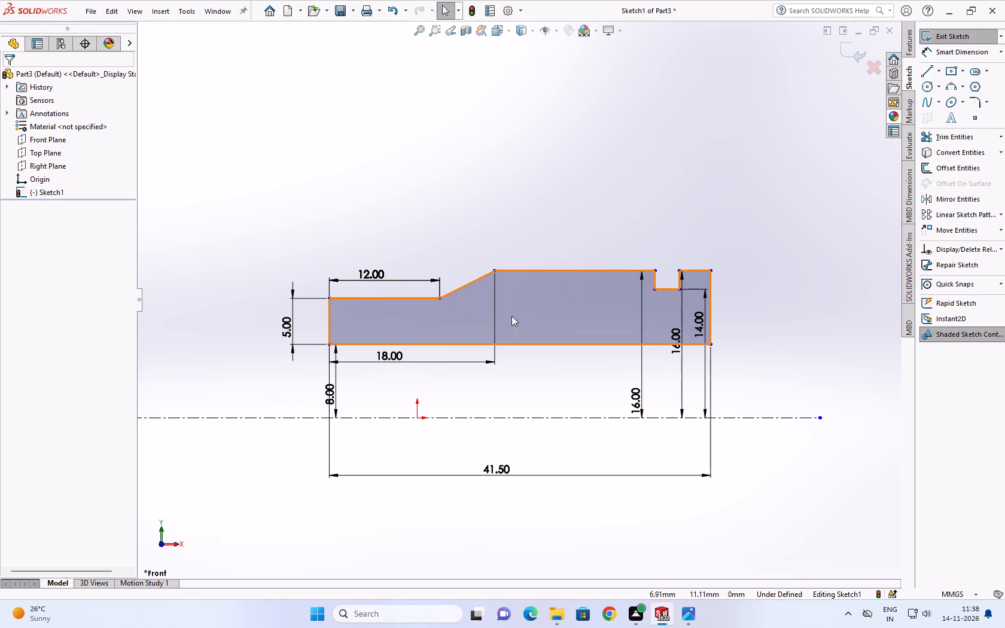
Chamfer the outer corner at the narrow end of the sketch profile with an equal distance of 1 mm.
{"action": "left_click", "coordinate": [687, 616]}
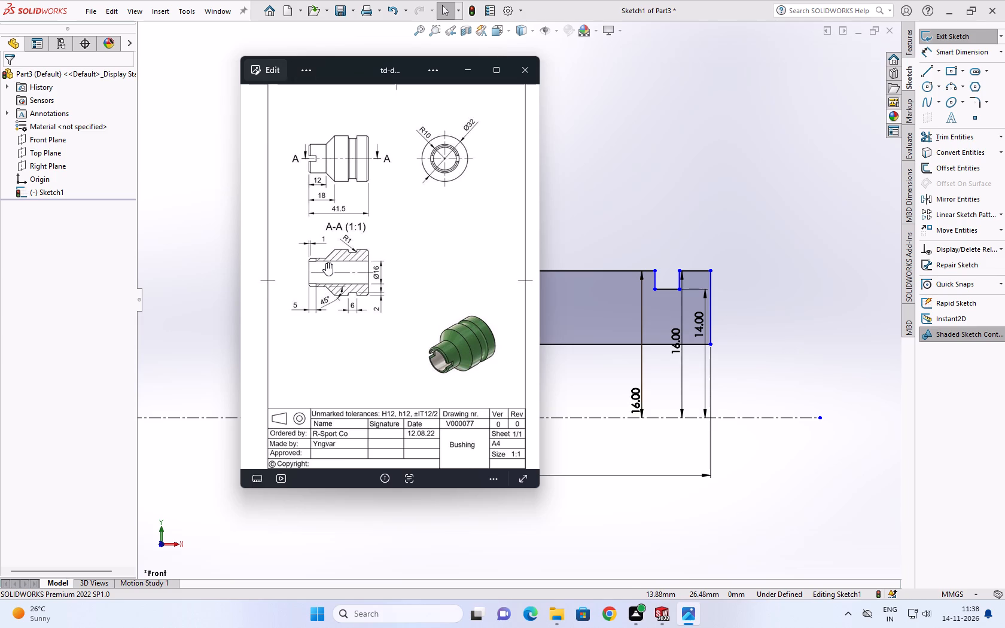
{"action": "left_click", "coordinate": [574, 193]}
{"action": "scroll", "coordinate": [535, 246], "scroll_direction": "down", "scroll_amount": 1}
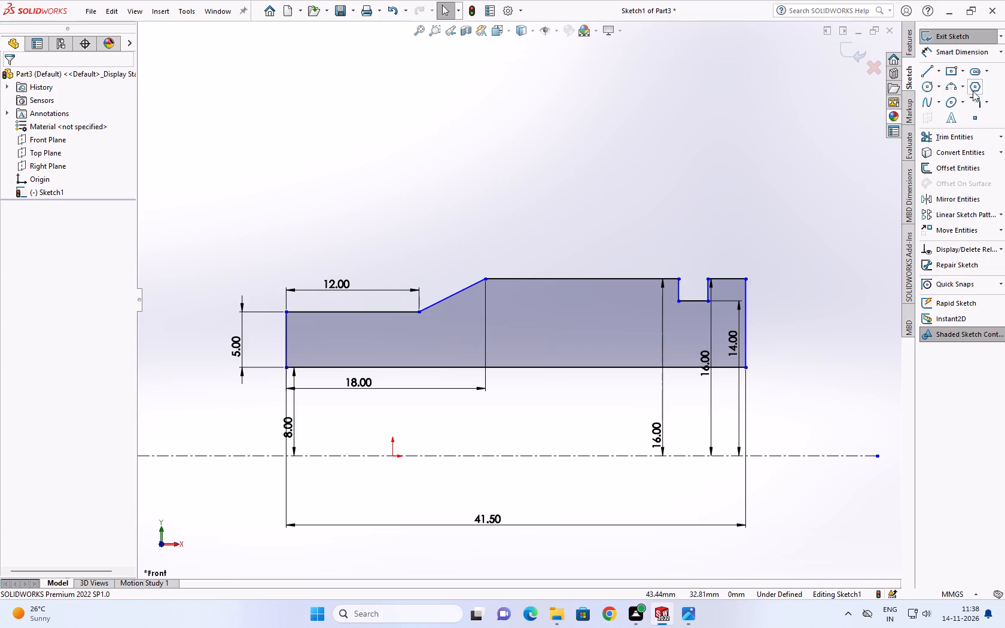
{"action": "left_click", "coordinate": [986, 101]}
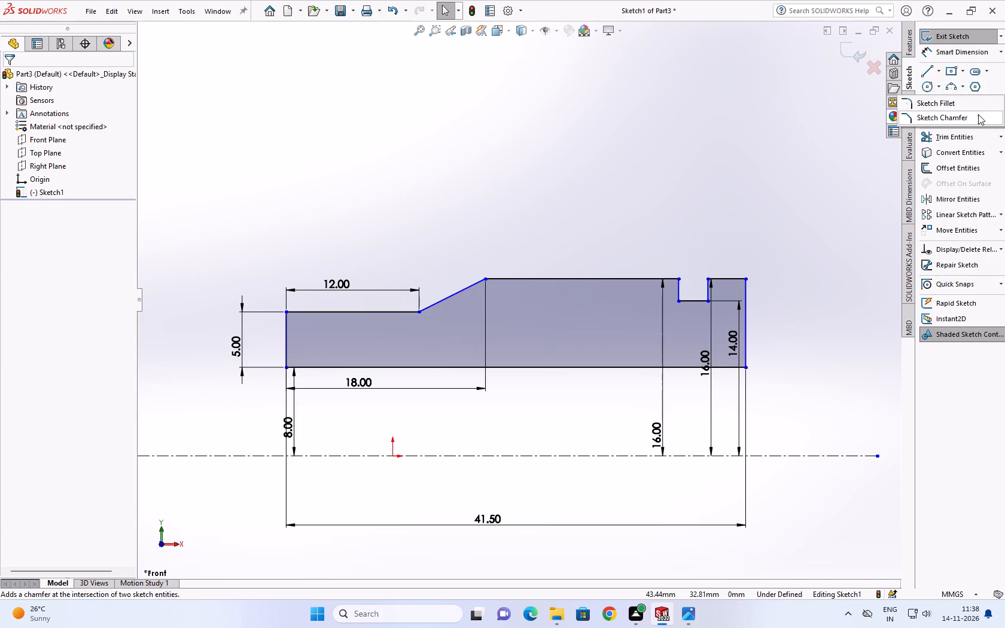
{"action": "left_click", "coordinate": [978, 114]}
{"action": "key", "text": "1"}
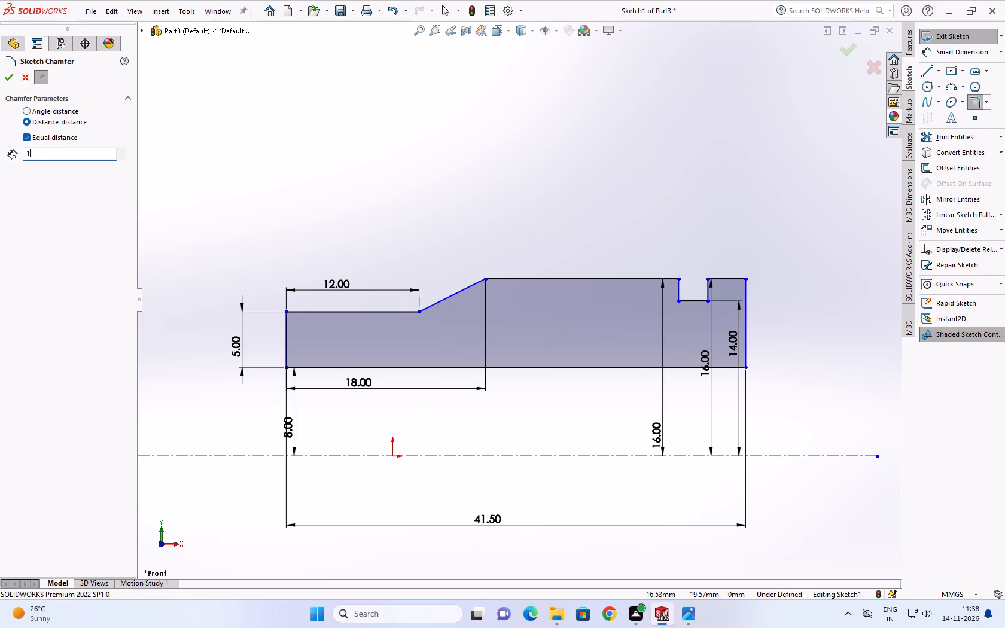
{"action": "key", "text": "Return"}
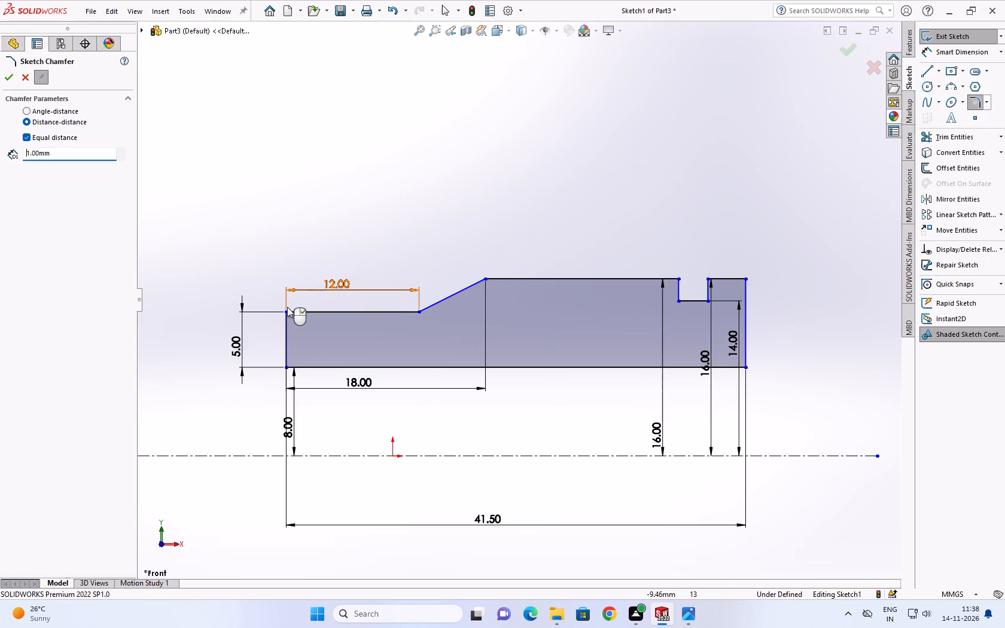
{"action": "left_click", "coordinate": [285, 312]}
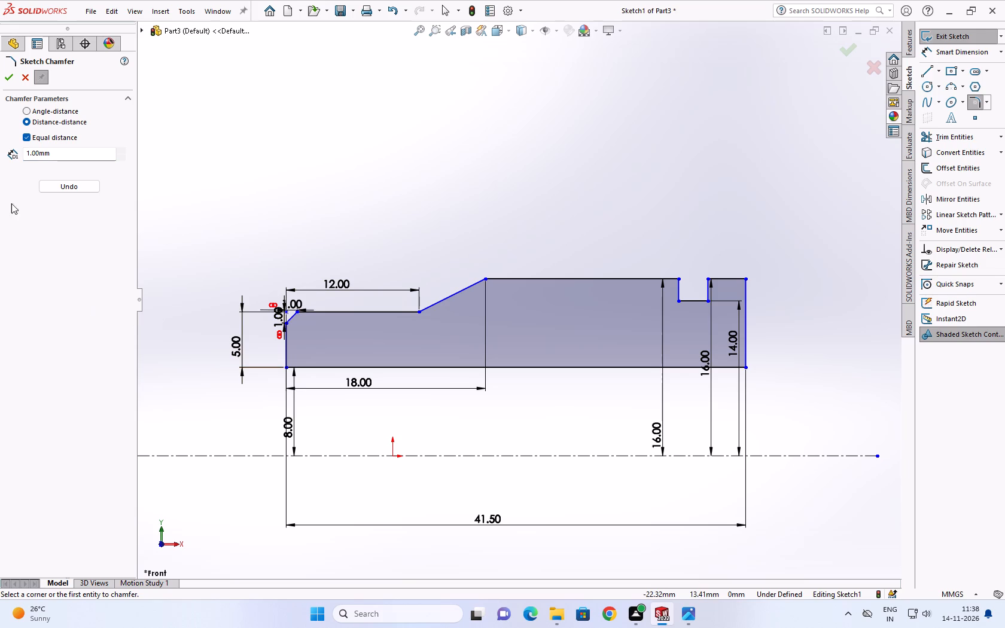
{"action": "left_click", "coordinate": [2, 75]}
Examine the section A-A dimensions in the bushing reference drawing, including the slope angle and groove, and return to the sketch.
{"action": "scroll", "coordinate": [347, 193], "scroll_direction": "down", "scroll_amount": 2}
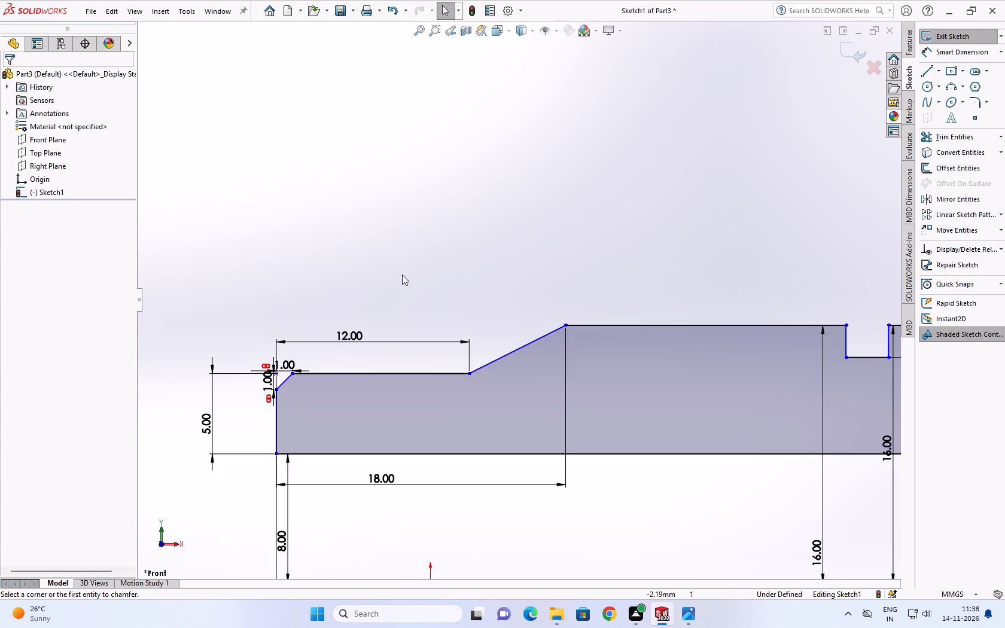
{"action": "left_click", "coordinate": [694, 614]}
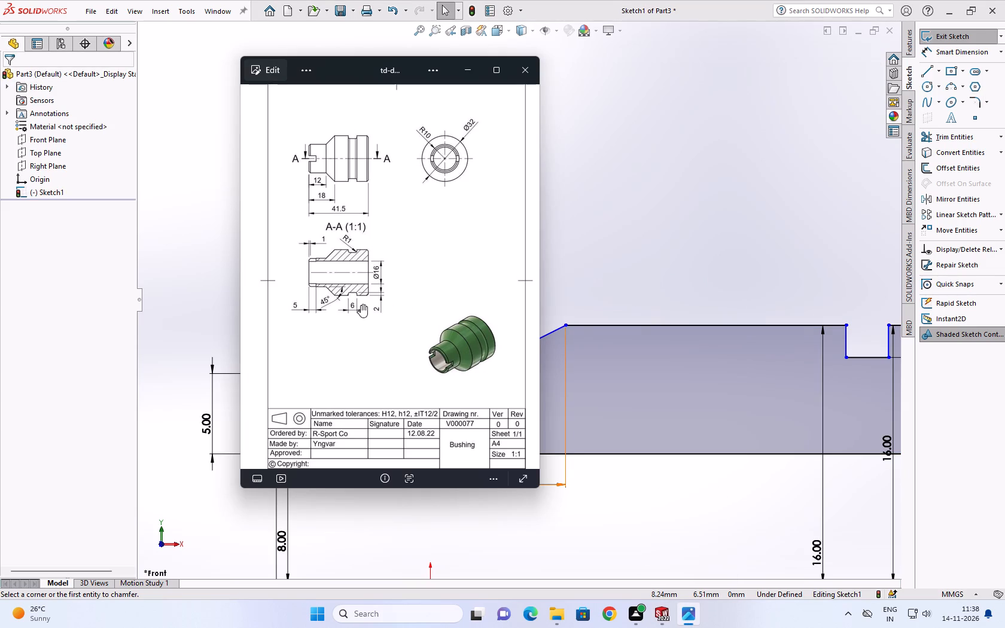
{"action": "scroll", "coordinate": [412, 155], "scroll_direction": "down", "scroll_amount": 1}
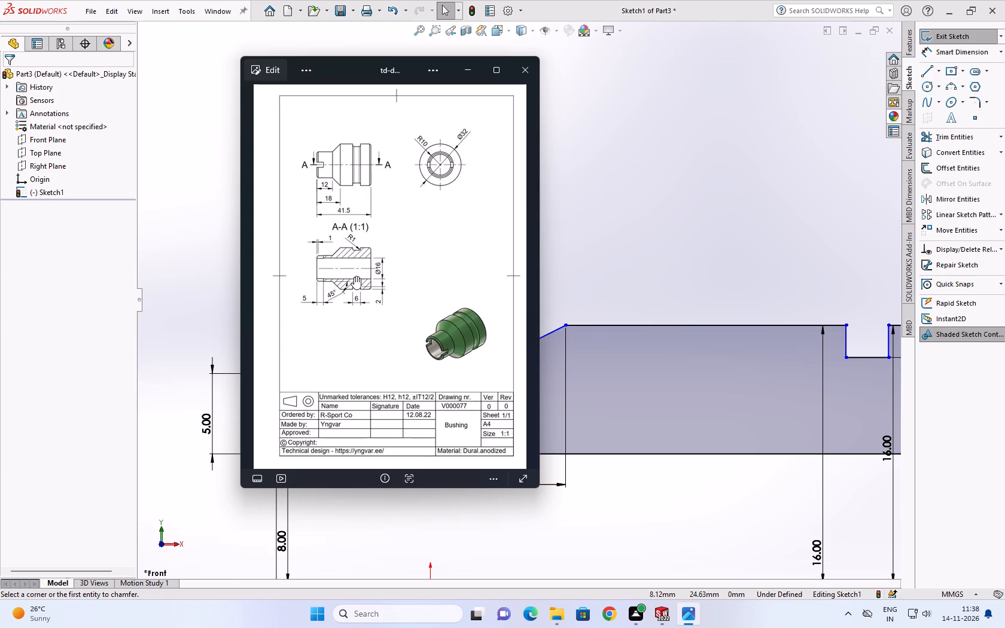
{"action": "scroll", "coordinate": [361, 269], "scroll_direction": "up", "scroll_amount": 8}
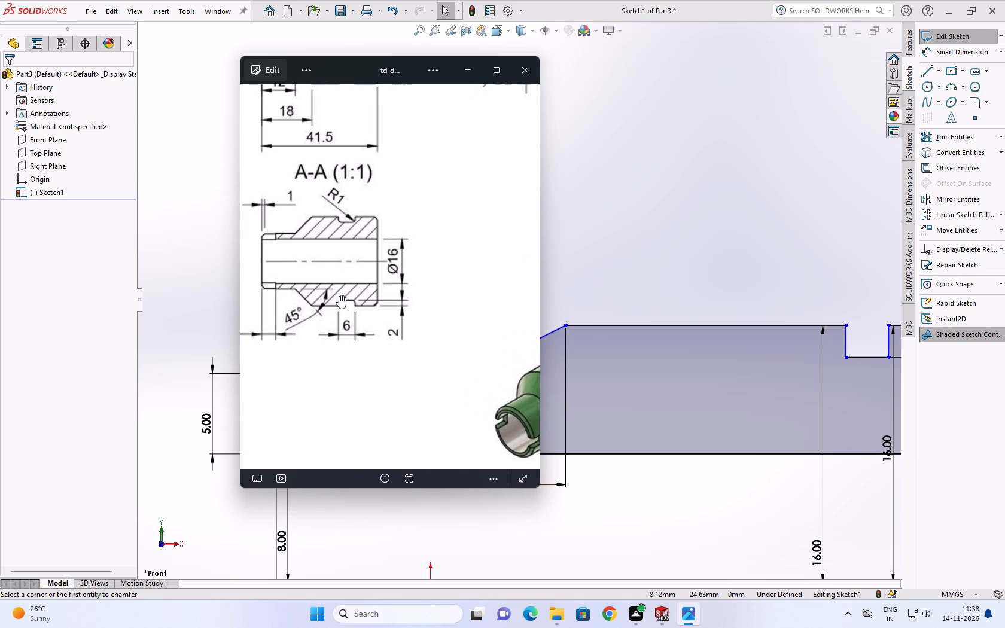
{"action": "scroll", "coordinate": [590, 318], "scroll_direction": "up", "scroll_amount": 2}
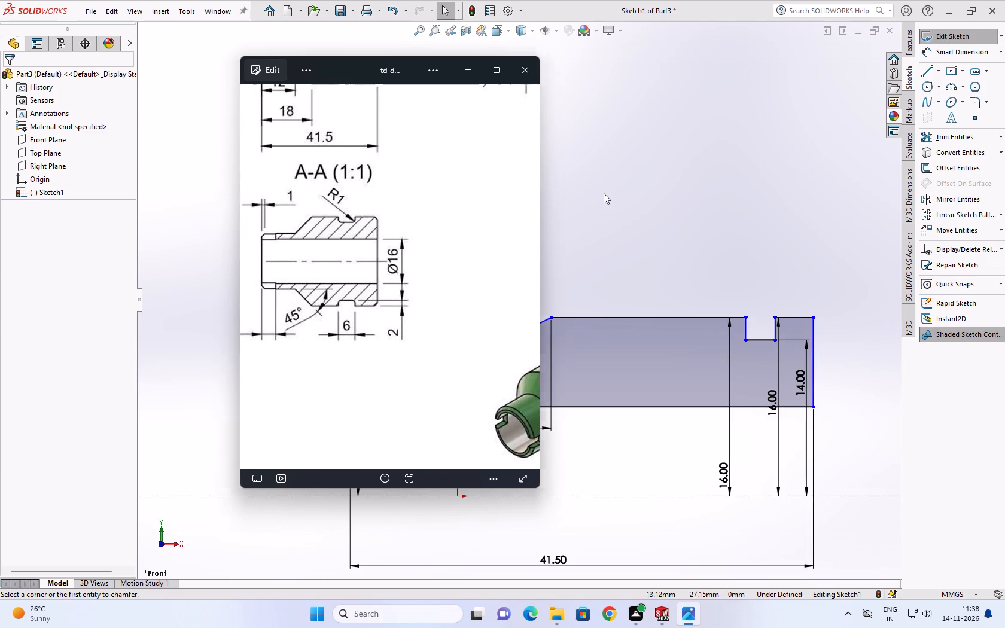
{"action": "left_click", "coordinate": [604, 193]}
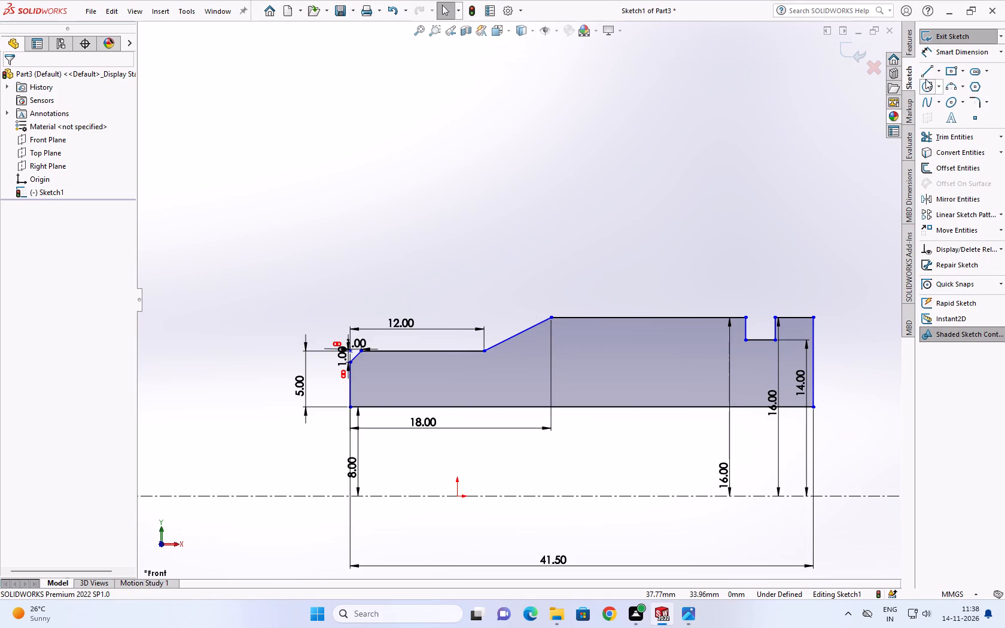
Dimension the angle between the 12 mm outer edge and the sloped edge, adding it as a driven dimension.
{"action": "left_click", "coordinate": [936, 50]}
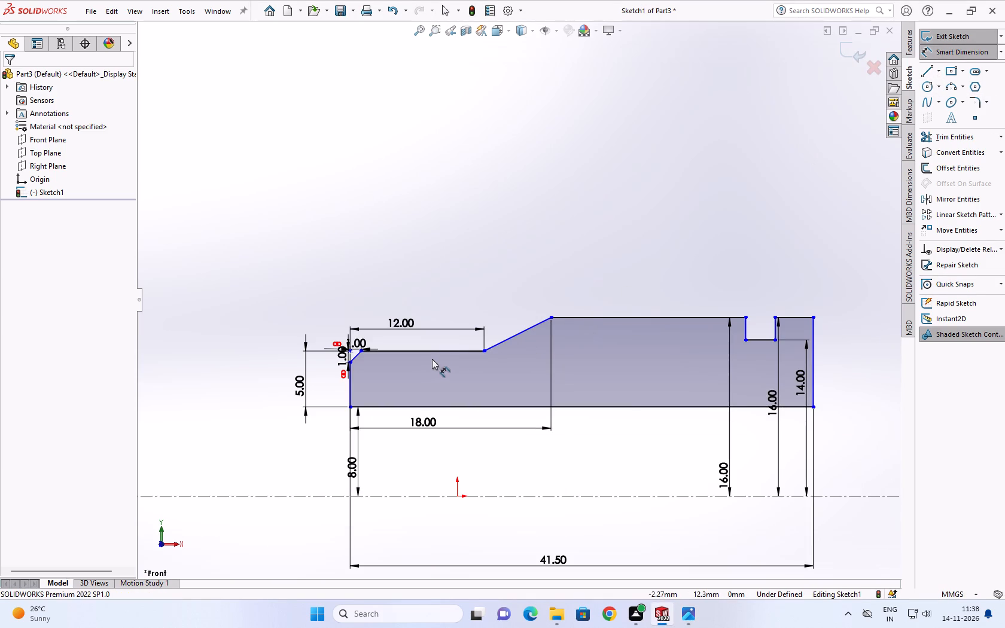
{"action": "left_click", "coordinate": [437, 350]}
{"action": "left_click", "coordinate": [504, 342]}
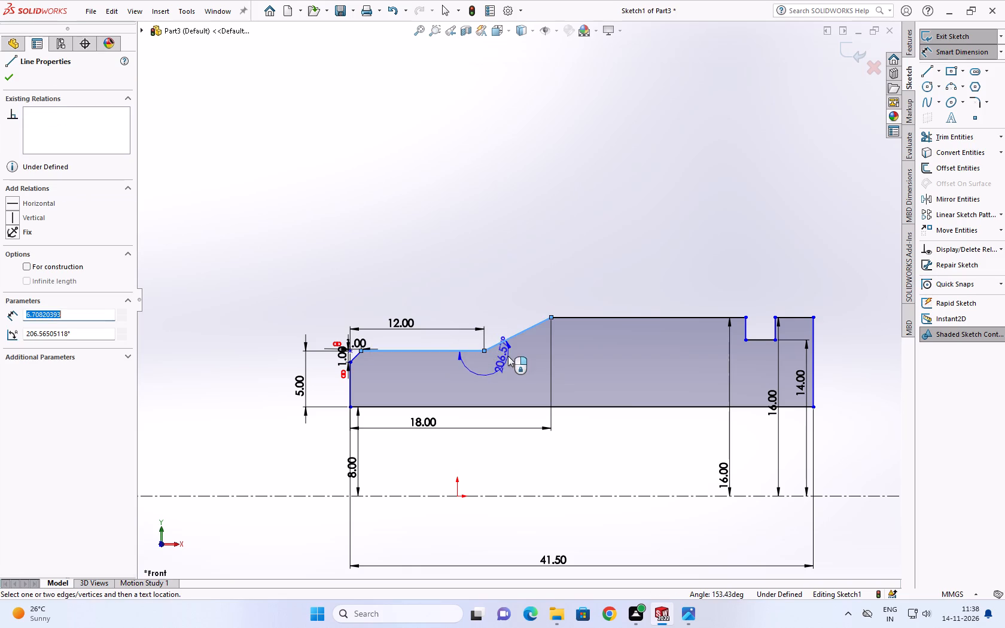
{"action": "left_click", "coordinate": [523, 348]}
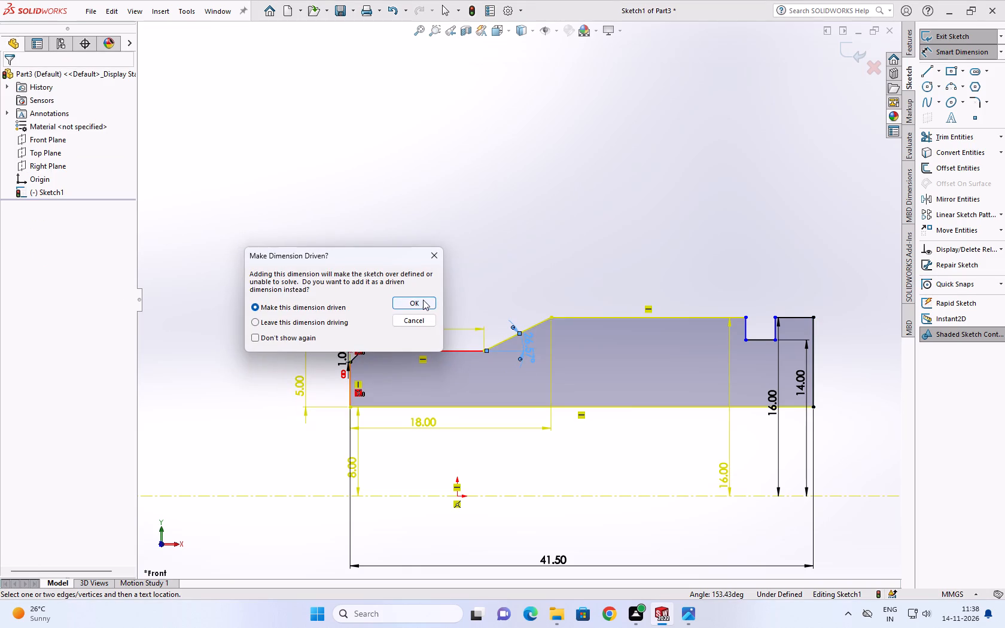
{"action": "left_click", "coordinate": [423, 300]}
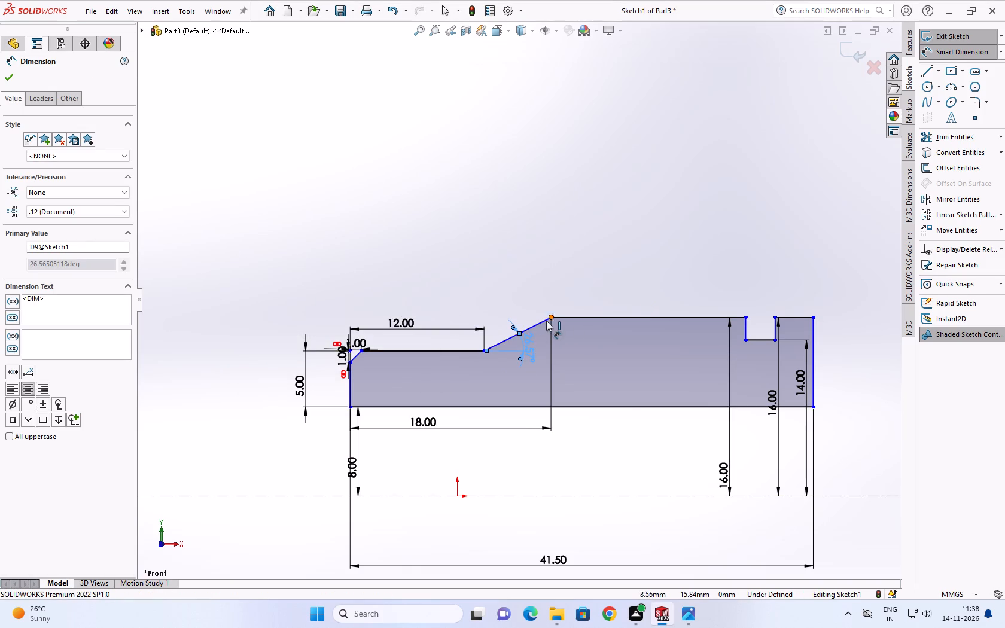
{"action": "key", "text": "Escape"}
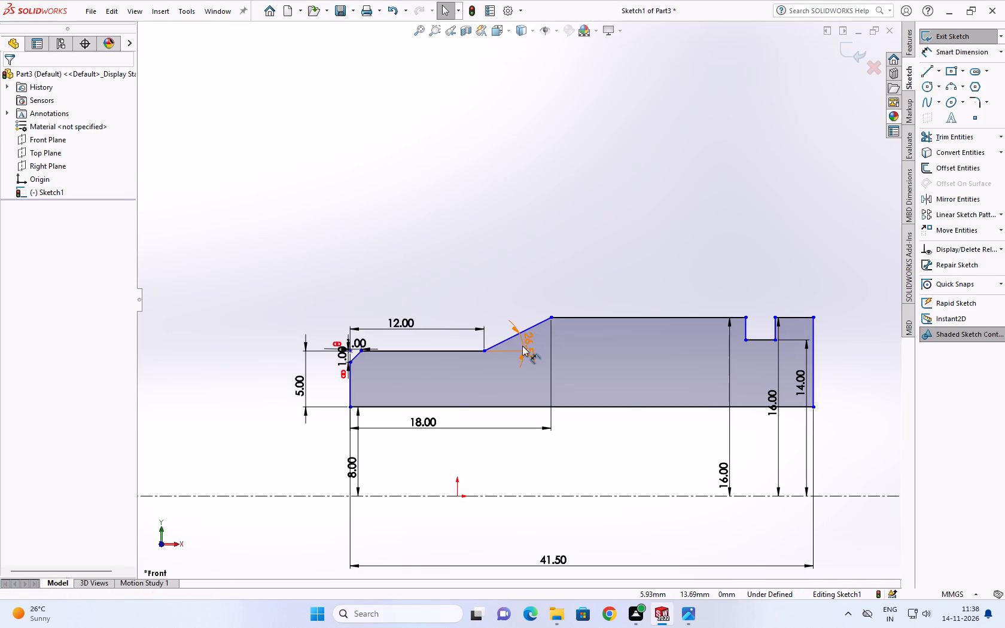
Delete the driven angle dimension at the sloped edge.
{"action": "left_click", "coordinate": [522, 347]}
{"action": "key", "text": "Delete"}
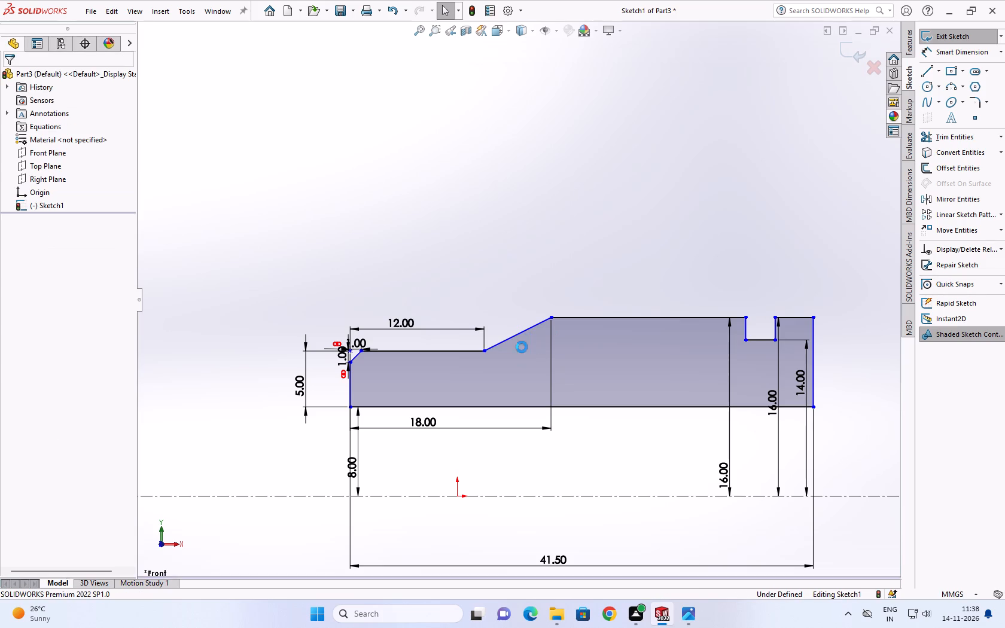
Revolve the half-section profile 360° around the centreline with Revolved Boss/Base to form the solid bushing.
{"action": "scroll", "coordinate": [518, 339], "scroll_direction": "down", "scroll_amount": 1}
{"action": "scroll", "coordinate": [504, 383], "scroll_direction": "up", "scroll_amount": 1}
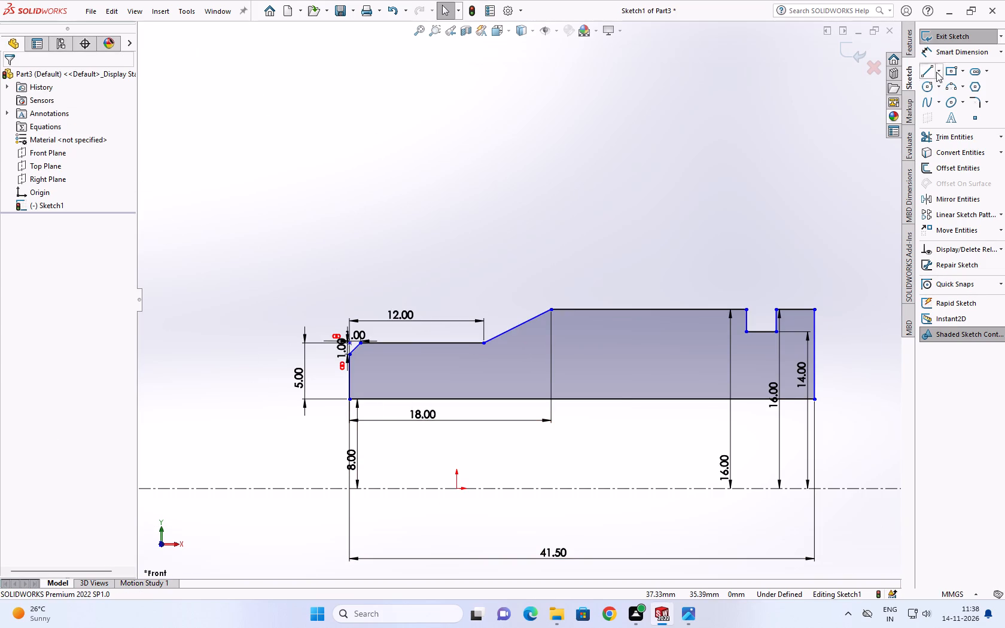
{"action": "left_click", "coordinate": [914, 45]}
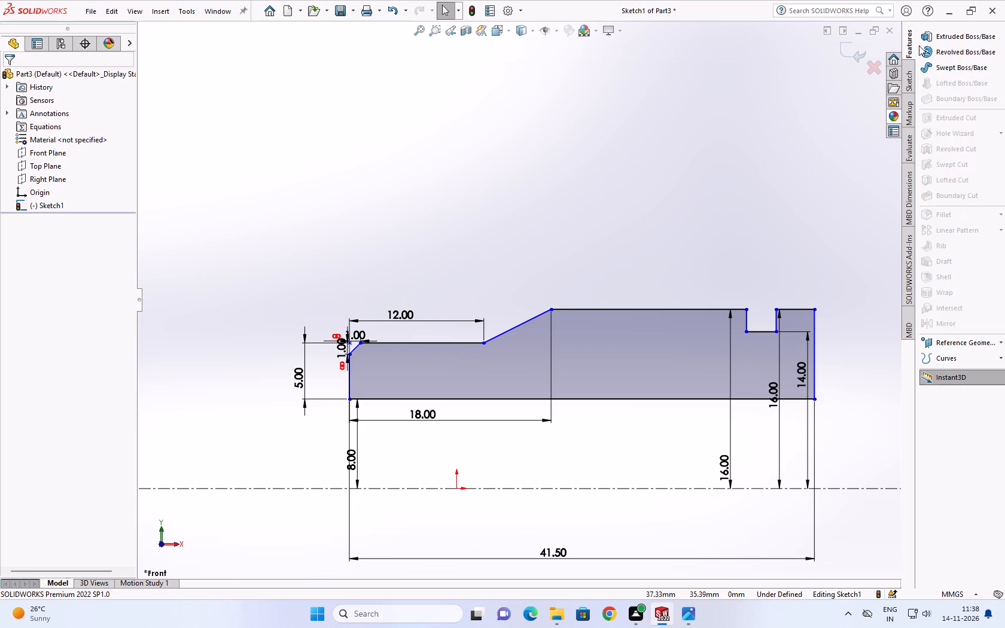
{"action": "left_click", "coordinate": [946, 55]}
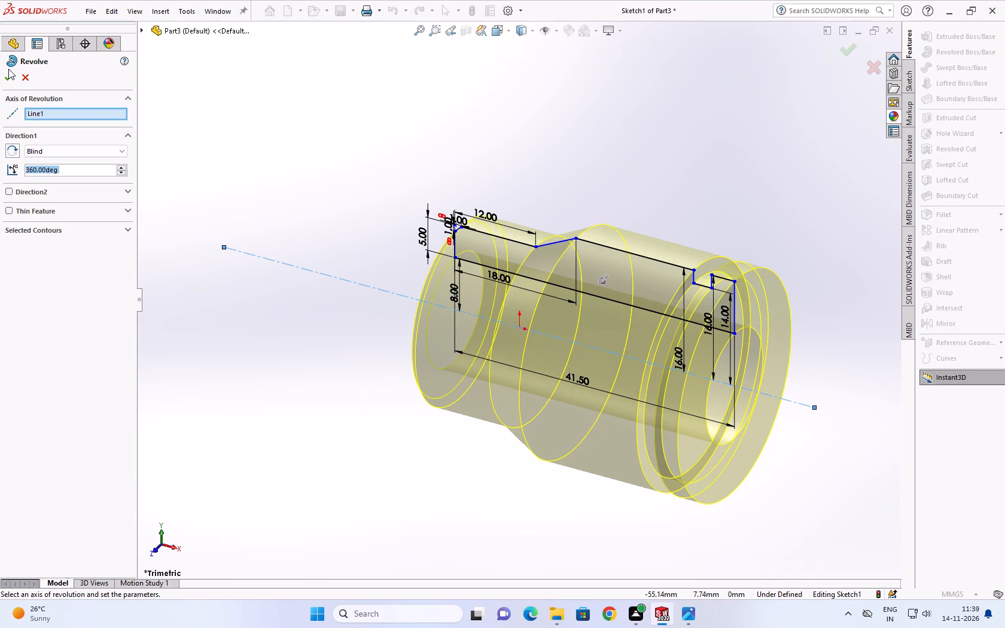
{"action": "left_click", "coordinate": [8, 72]}
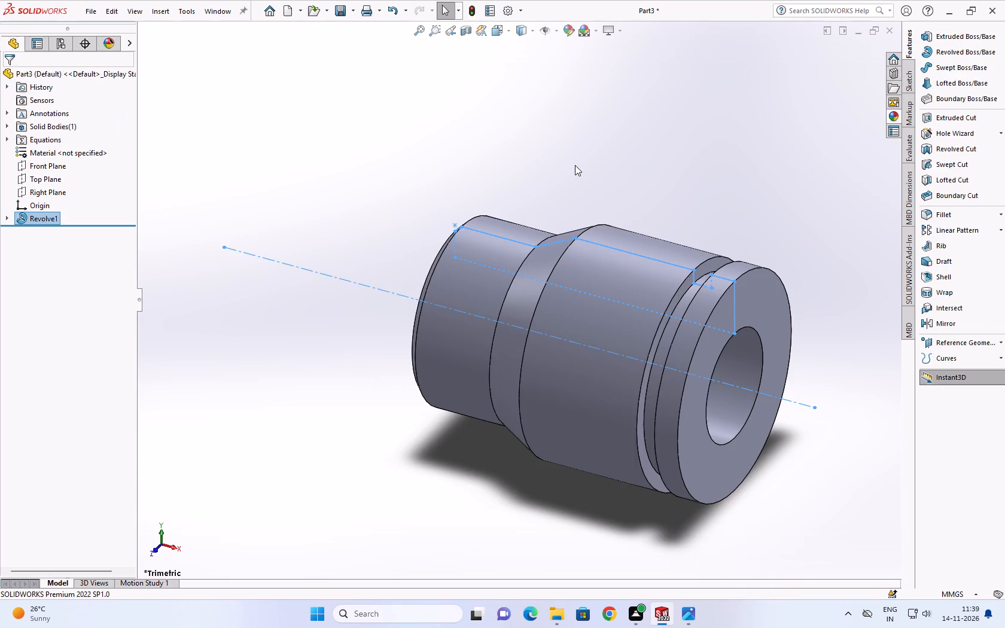
Examine the revolved bushing from all sides, including the bore, the chamfered narrow end, the sloped shoulder and the groove.
{"action": "scroll", "coordinate": [590, 167], "scroll_direction": "up", "scroll_amount": 2}
{"action": "left_click", "coordinate": [570, 180]}
{"action": "middle_click_drag", "start_coordinate": [599, 178], "coordinate": [691, 133]}
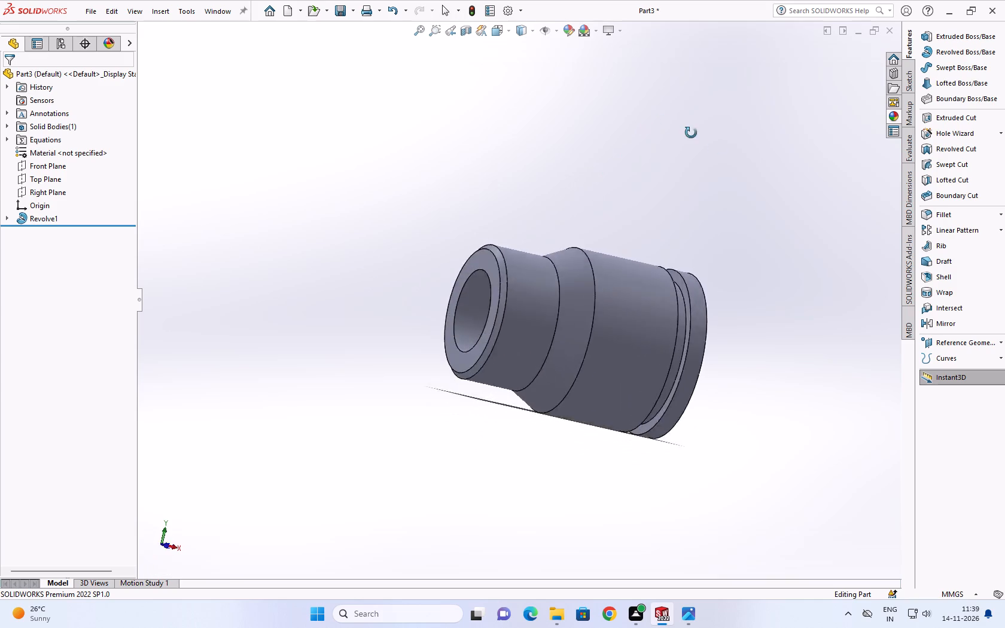
{"action": "middle_click_drag", "start_coordinate": [691, 133], "coordinate": [14, 283]}
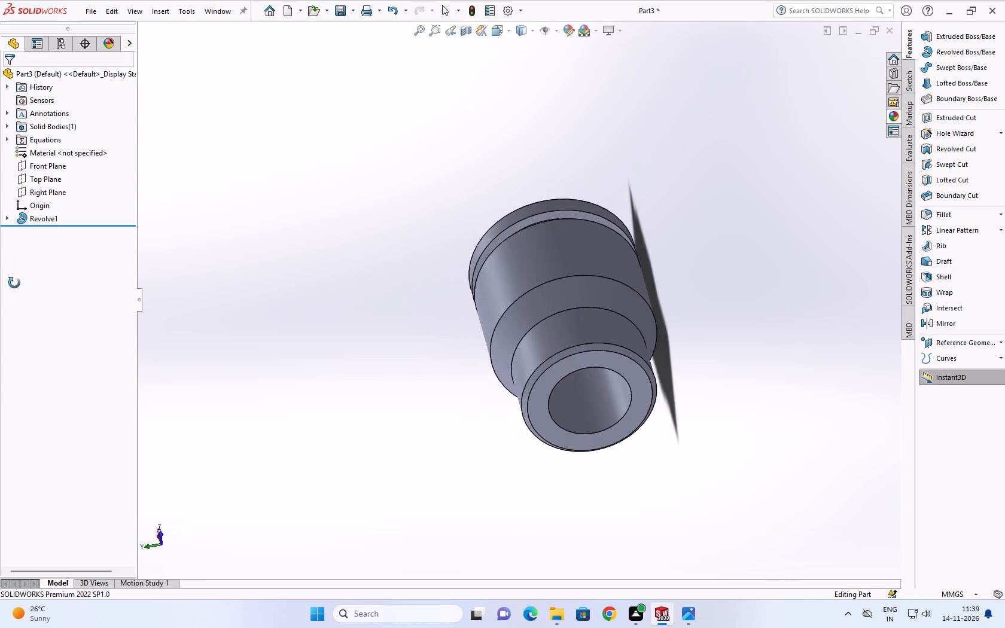
{"action": "middle_click_drag", "start_coordinate": [14, 283], "coordinate": [546, 348]}
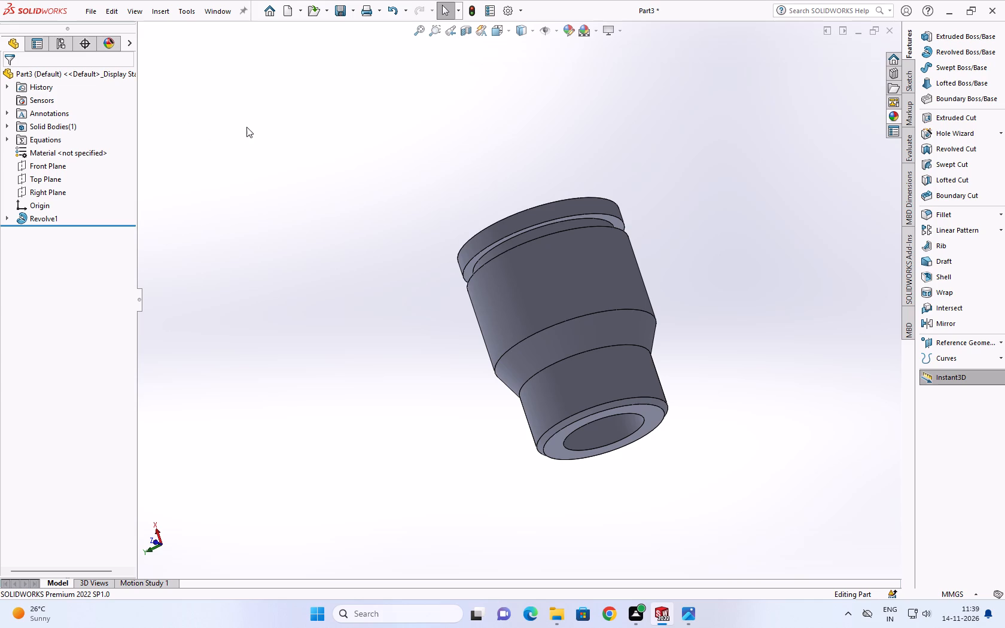
{"action": "middle_click_drag", "start_coordinate": [759, 218], "coordinate": [158, 337]}
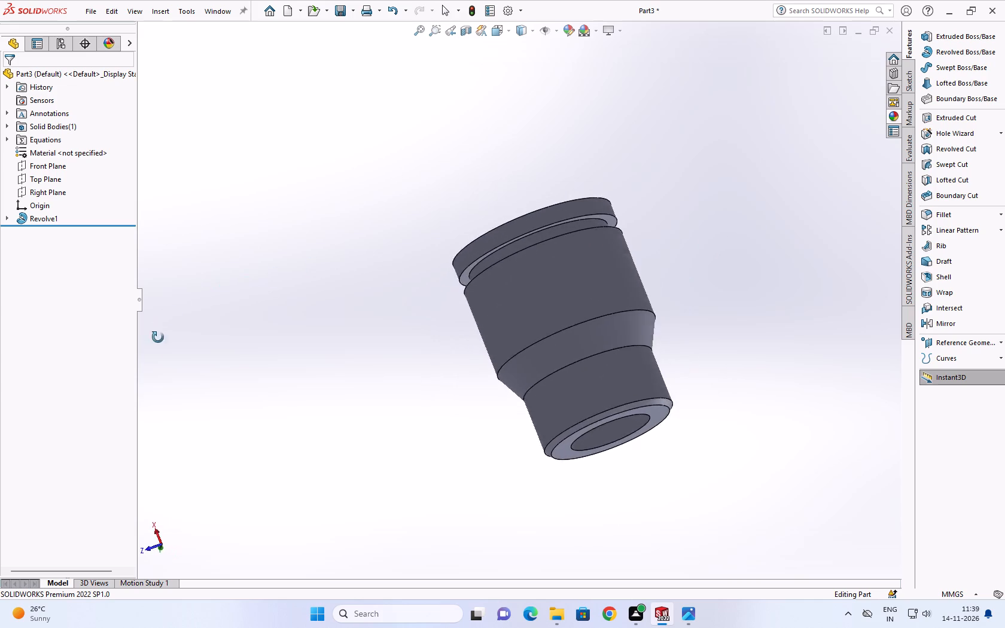
{"action": "middle_click_drag", "start_coordinate": [158, 337], "coordinate": [124, 181]}
{"action": "scroll", "coordinate": [623, 118], "scroll_direction": "up", "scroll_amount": 1}
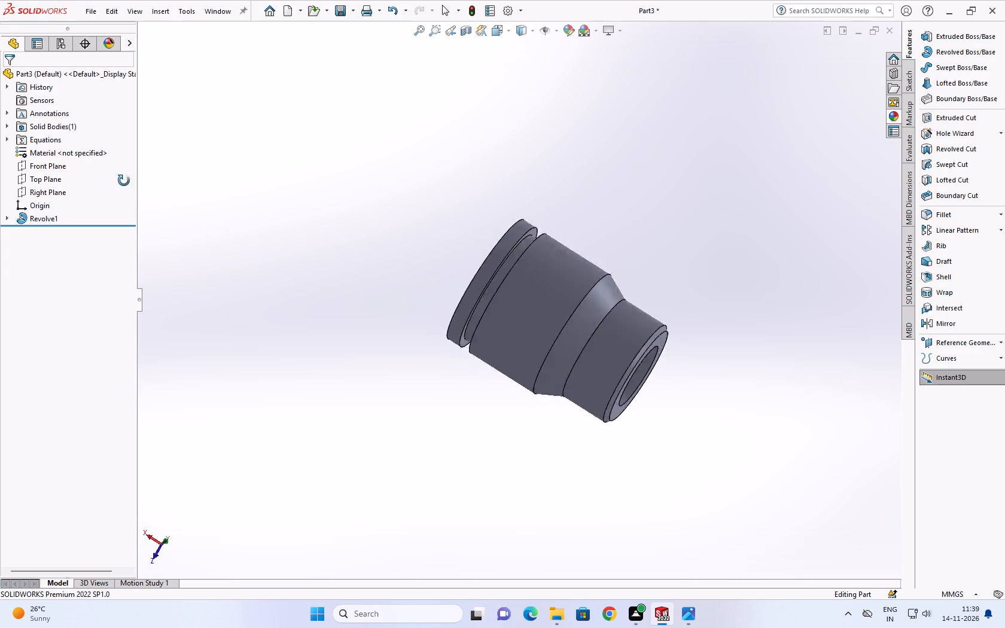
{"action": "middle_click_drag", "start_coordinate": [124, 181], "coordinate": [702, 317]}
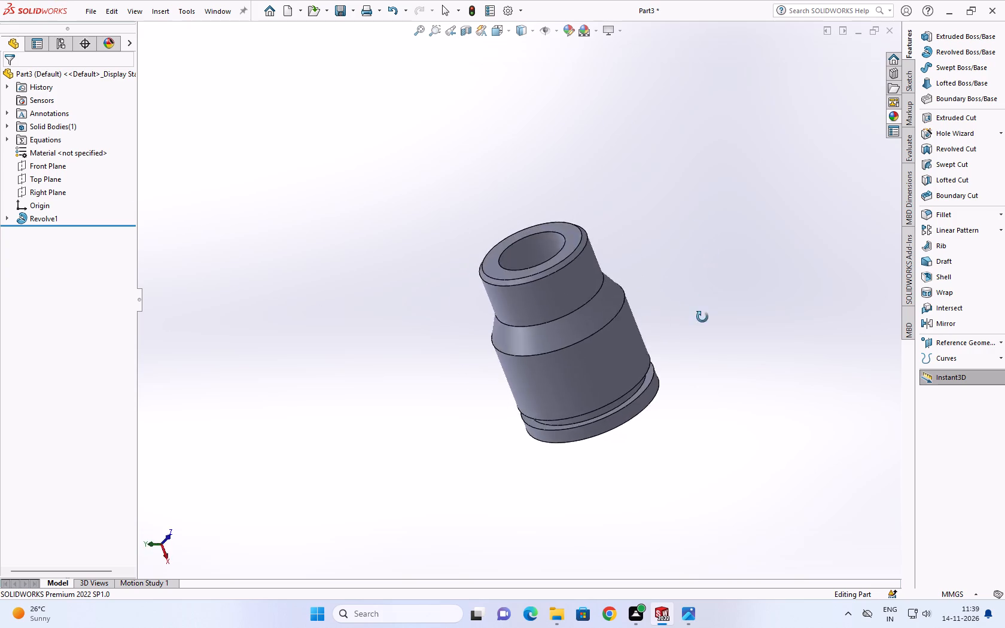
{"action": "middle_click_drag", "start_coordinate": [702, 317], "coordinate": [538, 431]}
{"action": "scroll", "coordinate": [602, 310], "scroll_direction": "down", "scroll_amount": 1}
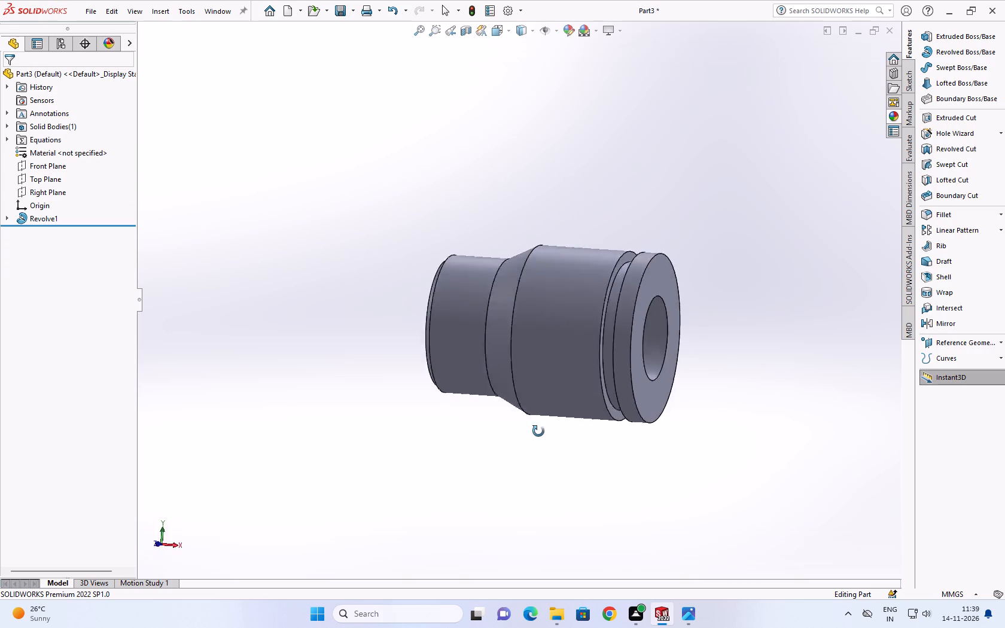
{"action": "middle_click_drag", "start_coordinate": [538, 431], "coordinate": [556, 246]}
{"action": "scroll", "coordinate": [566, 234], "scroll_direction": "down", "scroll_amount": 2}
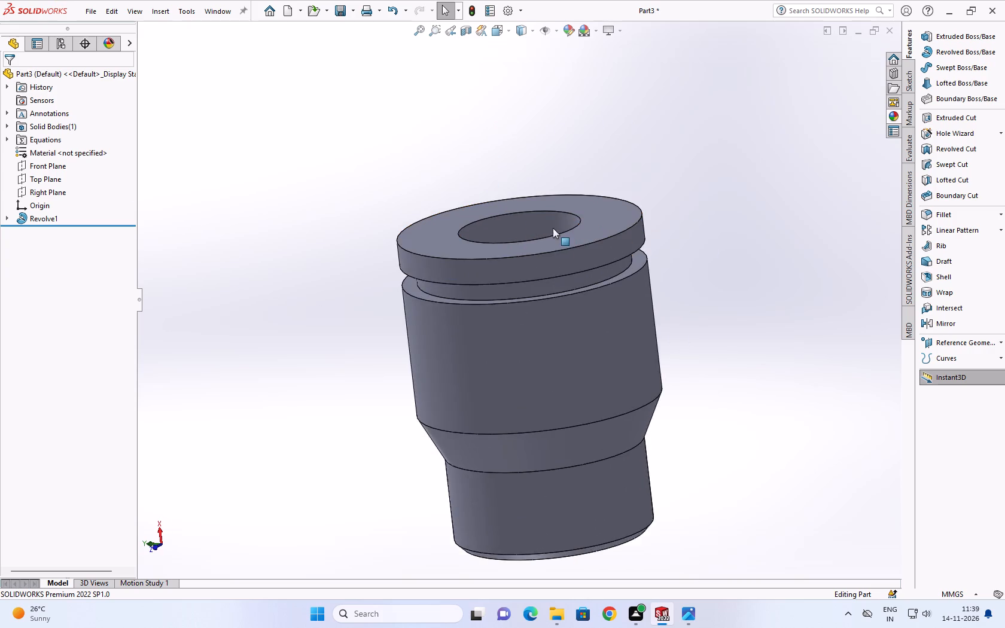
{"action": "scroll", "coordinate": [542, 249], "scroll_direction": "down", "scroll_amount": 4}
{"action": "scroll", "coordinate": [571, 245], "scroll_direction": "up", "scroll_amount": 5}
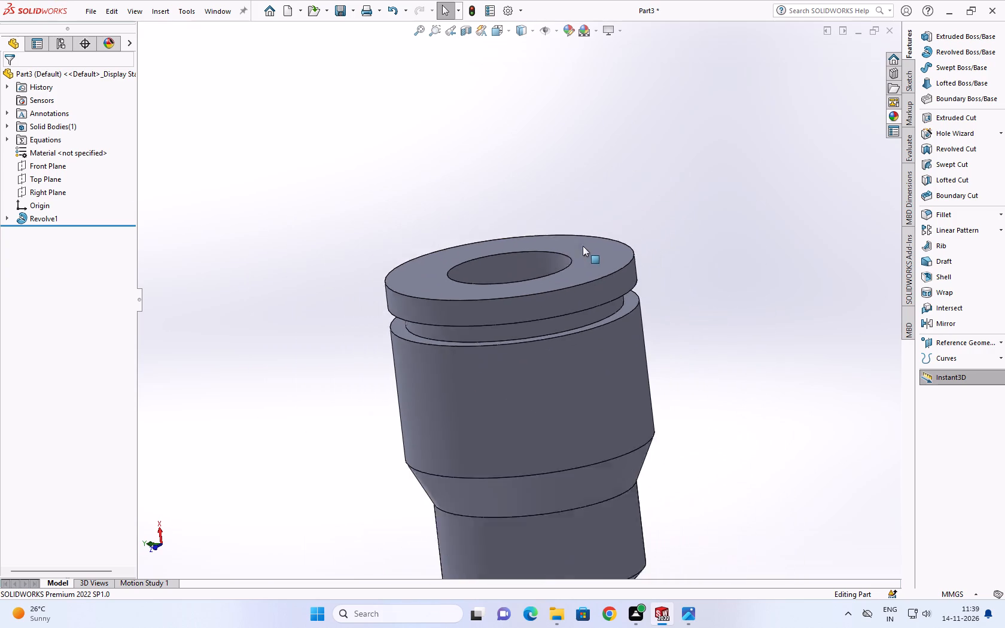
{"action": "scroll", "coordinate": [583, 246], "scroll_direction": "up", "scroll_amount": 5}
{"action": "scroll", "coordinate": [574, 255], "scroll_direction": "down", "scroll_amount": 2}
{"action": "scroll", "coordinate": [545, 334], "scroll_direction": "down", "scroll_amount": 2}
{"action": "scroll", "coordinate": [560, 414], "scroll_direction": "down", "scroll_amount": 3}
{"action": "scroll", "coordinate": [560, 409], "scroll_direction": "up", "scroll_amount": 1}
{"action": "middle_click_drag", "start_coordinate": [560, 408], "coordinate": [561, 408]}
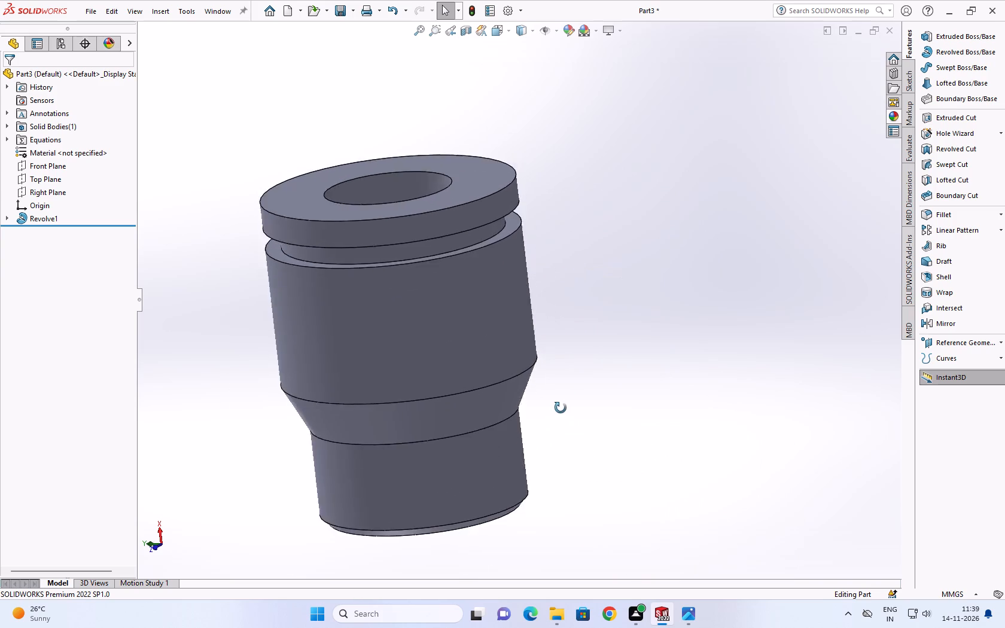
{"action": "middle_click_drag", "start_coordinate": [561, 408], "coordinate": [667, 272]}
{"action": "scroll", "coordinate": [517, 303], "scroll_direction": "up", "scroll_amount": 4}
{"action": "scroll", "coordinate": [501, 311], "scroll_direction": "down", "scroll_amount": 2}
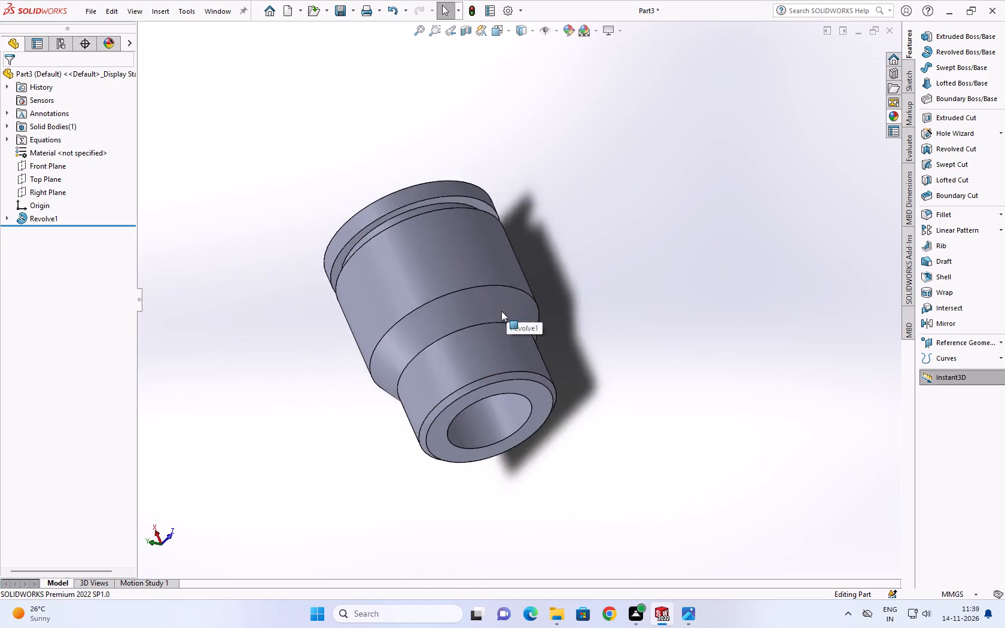
{"action": "middle_click_drag", "start_coordinate": [501, 311], "coordinate": [726, 415]}
{"action": "scroll", "coordinate": [440, 312], "scroll_direction": "down", "scroll_amount": 1}
{"action": "middle_click_drag", "start_coordinate": [440, 312], "coordinate": [782, 472]}
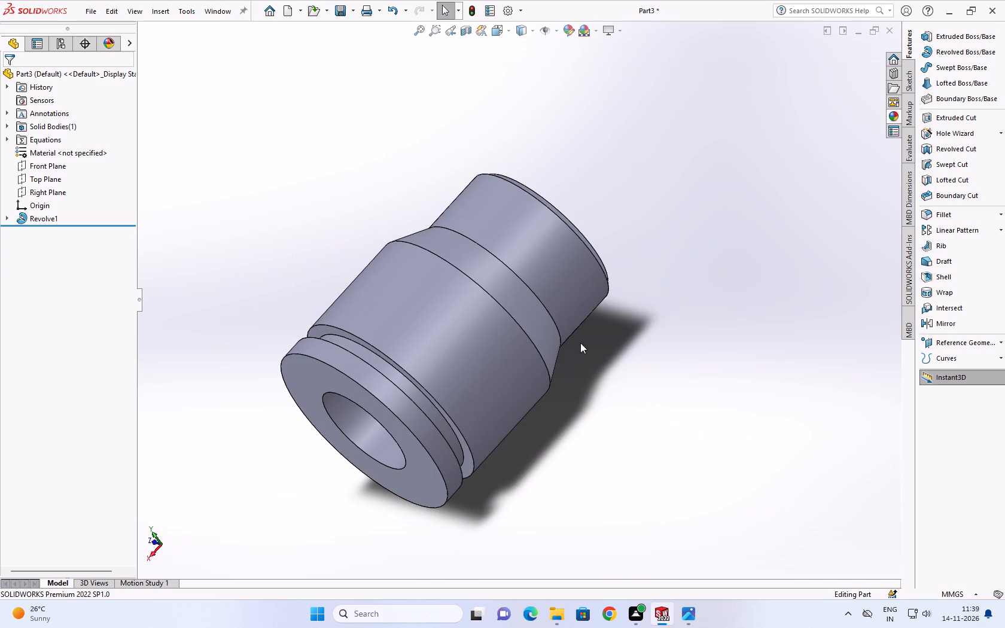
{"action": "scroll", "coordinate": [569, 278], "scroll_direction": "down", "scroll_amount": 3}
{"action": "scroll", "coordinate": [494, 273], "scroll_direction": "down", "scroll_amount": 1}
{"action": "middle_click_drag", "start_coordinate": [494, 273], "coordinate": [628, 403]}
{"action": "scroll", "coordinate": [522, 375], "scroll_direction": "up", "scroll_amount": 4}
{"action": "scroll", "coordinate": [435, 317], "scroll_direction": "up", "scroll_amount": 1}
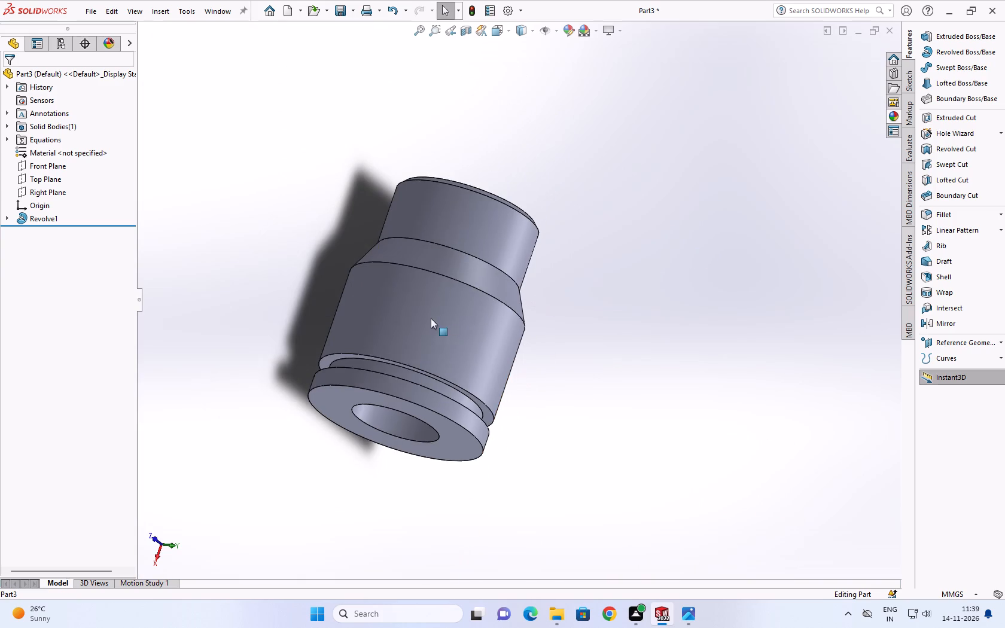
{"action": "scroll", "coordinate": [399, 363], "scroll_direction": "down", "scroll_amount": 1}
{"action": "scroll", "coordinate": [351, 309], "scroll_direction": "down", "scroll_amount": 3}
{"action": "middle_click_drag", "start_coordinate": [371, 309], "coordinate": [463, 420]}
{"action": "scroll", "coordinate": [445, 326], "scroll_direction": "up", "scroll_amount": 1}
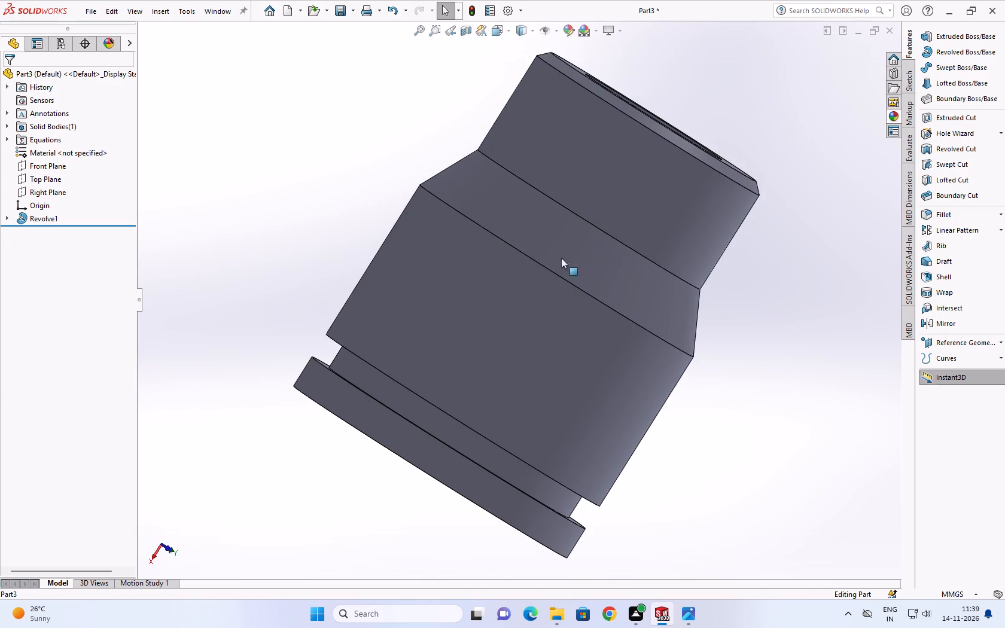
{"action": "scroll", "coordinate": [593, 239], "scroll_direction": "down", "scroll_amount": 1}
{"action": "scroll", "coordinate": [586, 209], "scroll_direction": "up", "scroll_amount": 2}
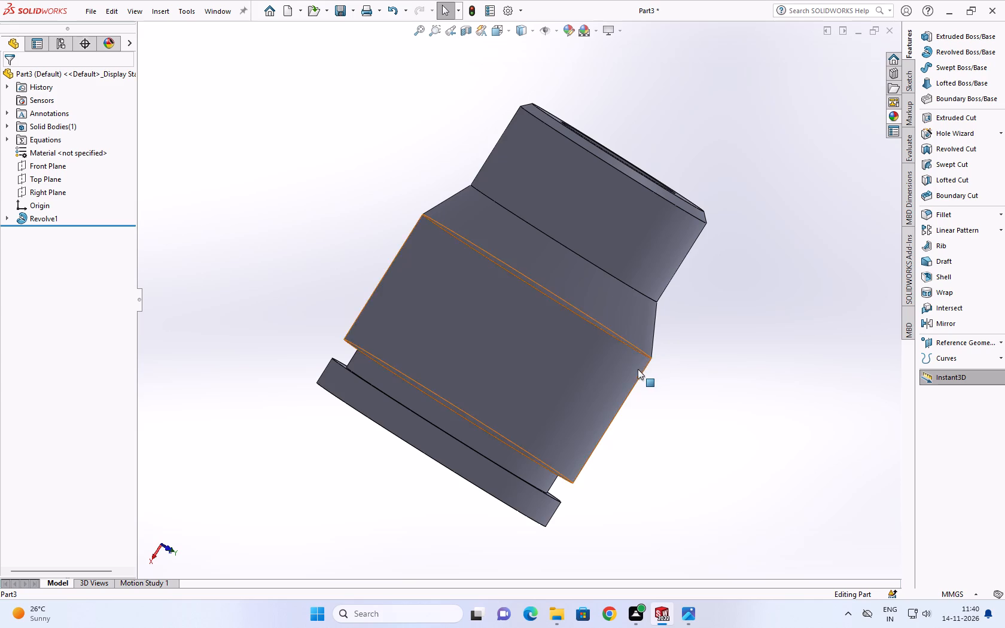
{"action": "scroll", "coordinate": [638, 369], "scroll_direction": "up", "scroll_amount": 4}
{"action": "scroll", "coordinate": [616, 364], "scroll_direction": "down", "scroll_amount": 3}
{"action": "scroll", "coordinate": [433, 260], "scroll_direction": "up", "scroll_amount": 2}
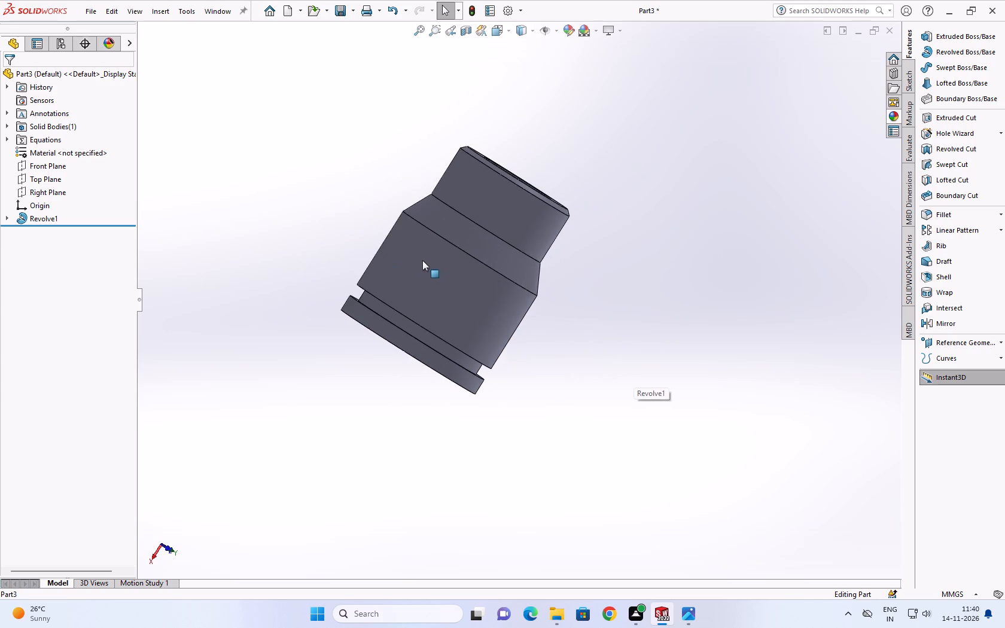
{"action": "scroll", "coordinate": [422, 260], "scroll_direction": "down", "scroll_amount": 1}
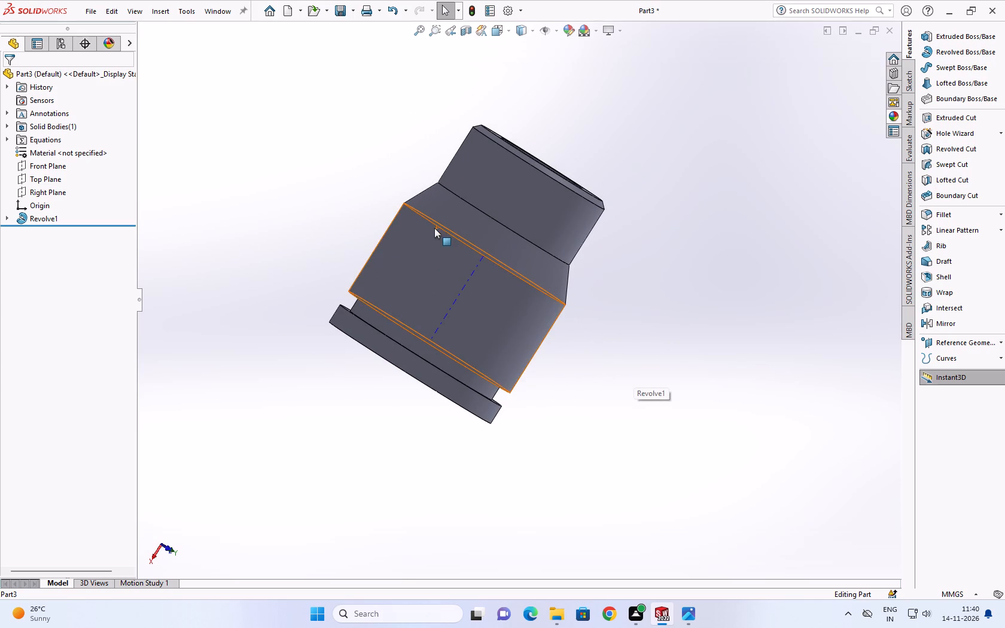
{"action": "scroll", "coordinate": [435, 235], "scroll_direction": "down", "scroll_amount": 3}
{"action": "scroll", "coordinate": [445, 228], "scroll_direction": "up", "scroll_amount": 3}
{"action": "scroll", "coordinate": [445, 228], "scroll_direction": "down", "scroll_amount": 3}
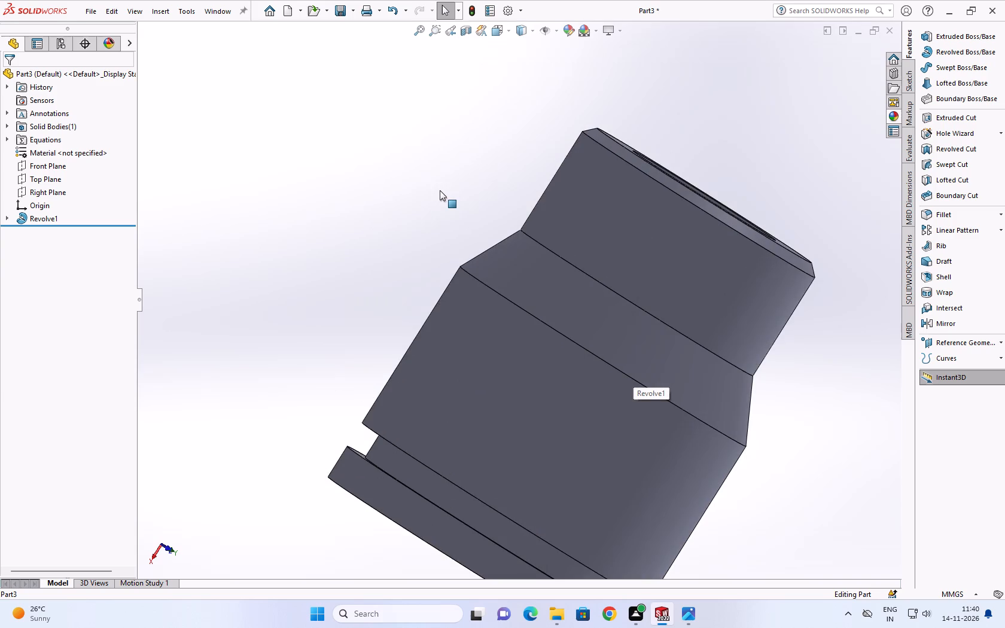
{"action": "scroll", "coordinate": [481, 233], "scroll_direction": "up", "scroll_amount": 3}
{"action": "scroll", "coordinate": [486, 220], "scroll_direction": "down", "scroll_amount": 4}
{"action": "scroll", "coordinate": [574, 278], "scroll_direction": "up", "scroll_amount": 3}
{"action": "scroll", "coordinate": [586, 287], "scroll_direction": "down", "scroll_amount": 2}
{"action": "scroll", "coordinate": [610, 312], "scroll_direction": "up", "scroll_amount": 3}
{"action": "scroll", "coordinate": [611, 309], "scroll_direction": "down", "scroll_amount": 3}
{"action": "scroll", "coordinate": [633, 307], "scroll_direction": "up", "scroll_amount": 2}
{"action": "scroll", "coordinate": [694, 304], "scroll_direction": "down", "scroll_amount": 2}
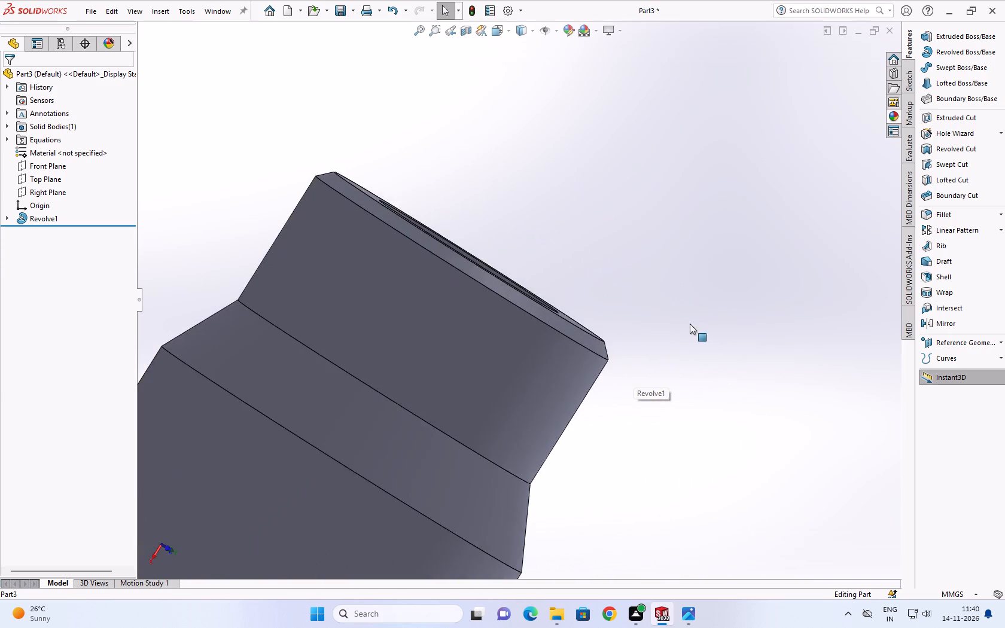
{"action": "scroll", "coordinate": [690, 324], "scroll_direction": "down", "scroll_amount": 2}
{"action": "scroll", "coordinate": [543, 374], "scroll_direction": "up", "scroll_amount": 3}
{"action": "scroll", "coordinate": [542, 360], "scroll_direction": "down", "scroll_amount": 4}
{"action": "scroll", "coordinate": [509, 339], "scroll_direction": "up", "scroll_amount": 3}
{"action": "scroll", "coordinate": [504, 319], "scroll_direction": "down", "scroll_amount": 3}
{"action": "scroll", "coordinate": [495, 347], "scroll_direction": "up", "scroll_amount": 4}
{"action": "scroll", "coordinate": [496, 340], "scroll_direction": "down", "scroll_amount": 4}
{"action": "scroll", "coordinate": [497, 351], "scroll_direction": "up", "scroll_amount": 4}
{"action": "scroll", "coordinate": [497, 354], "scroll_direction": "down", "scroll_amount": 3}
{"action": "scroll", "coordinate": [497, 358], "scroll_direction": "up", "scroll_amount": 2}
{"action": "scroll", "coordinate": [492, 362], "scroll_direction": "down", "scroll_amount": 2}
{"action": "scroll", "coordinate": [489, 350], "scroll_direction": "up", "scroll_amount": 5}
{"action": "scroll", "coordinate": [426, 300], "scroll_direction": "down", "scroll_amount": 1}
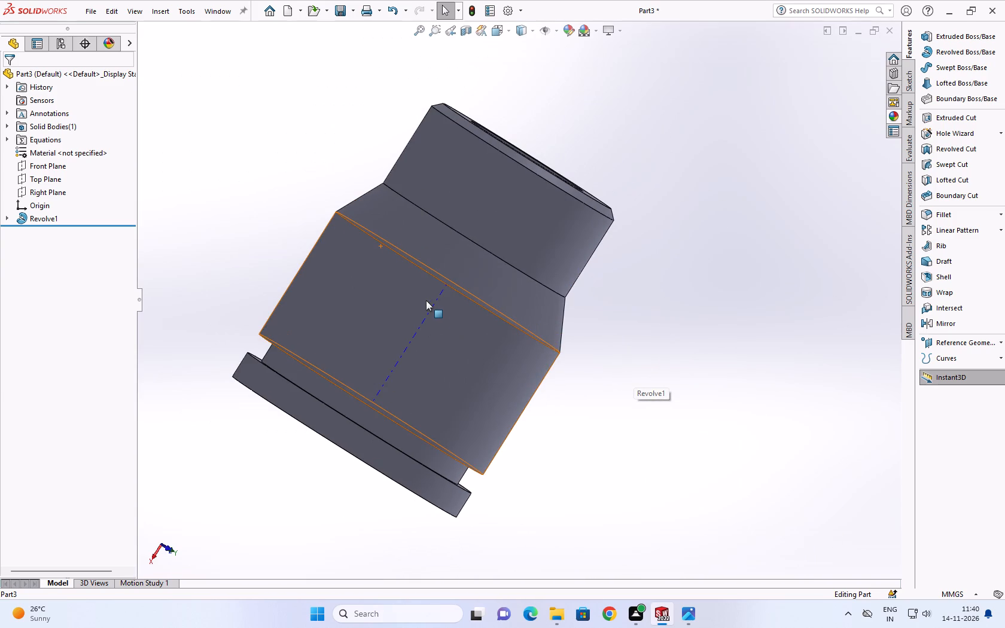
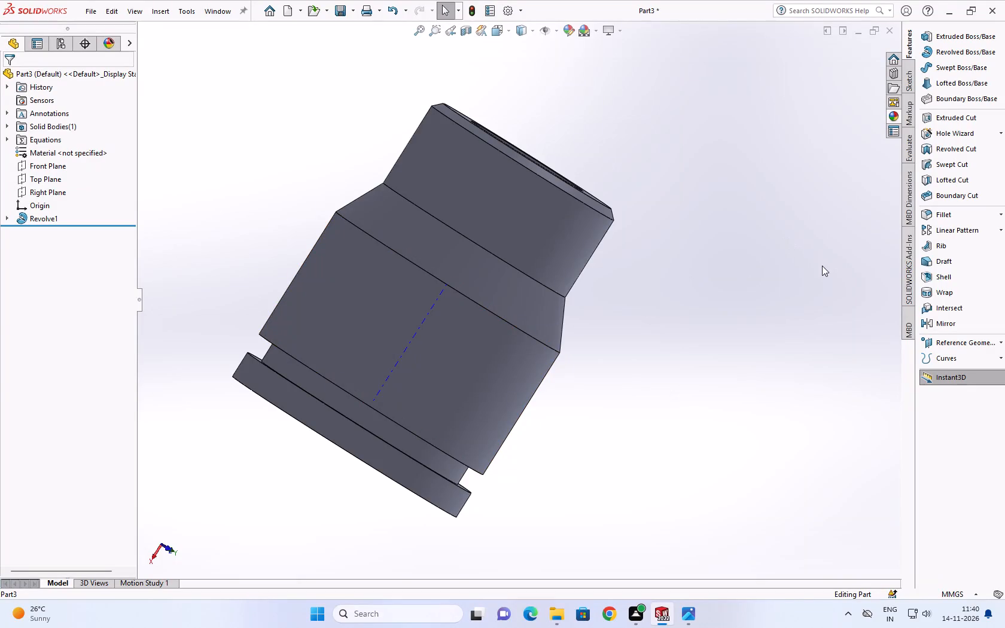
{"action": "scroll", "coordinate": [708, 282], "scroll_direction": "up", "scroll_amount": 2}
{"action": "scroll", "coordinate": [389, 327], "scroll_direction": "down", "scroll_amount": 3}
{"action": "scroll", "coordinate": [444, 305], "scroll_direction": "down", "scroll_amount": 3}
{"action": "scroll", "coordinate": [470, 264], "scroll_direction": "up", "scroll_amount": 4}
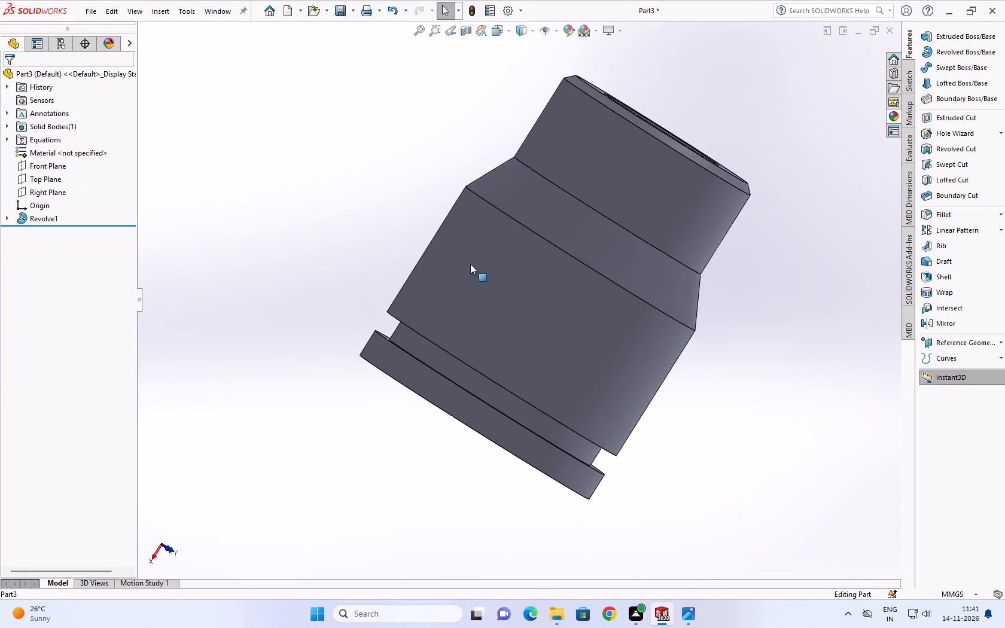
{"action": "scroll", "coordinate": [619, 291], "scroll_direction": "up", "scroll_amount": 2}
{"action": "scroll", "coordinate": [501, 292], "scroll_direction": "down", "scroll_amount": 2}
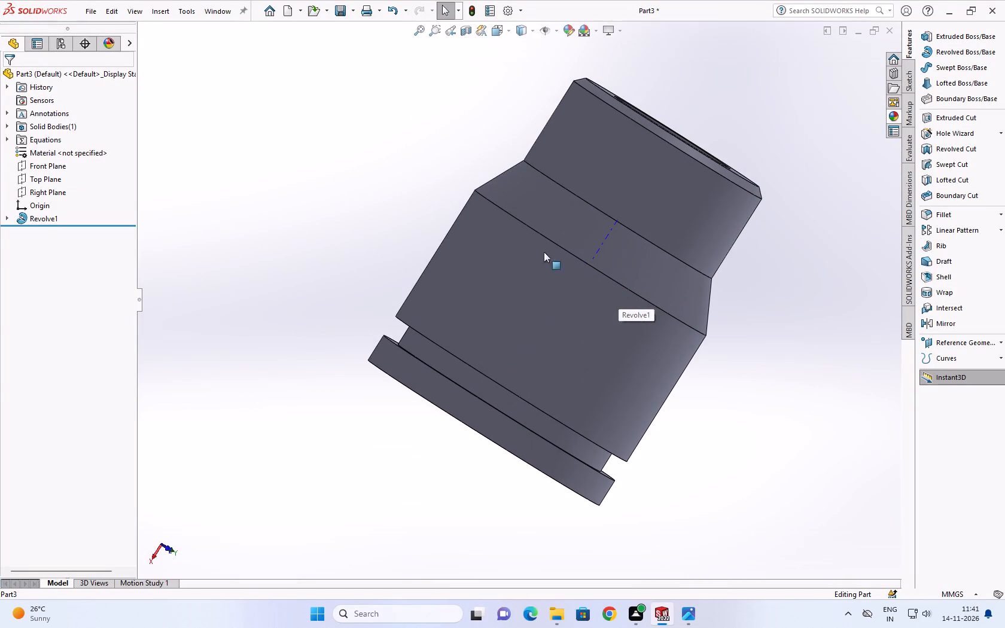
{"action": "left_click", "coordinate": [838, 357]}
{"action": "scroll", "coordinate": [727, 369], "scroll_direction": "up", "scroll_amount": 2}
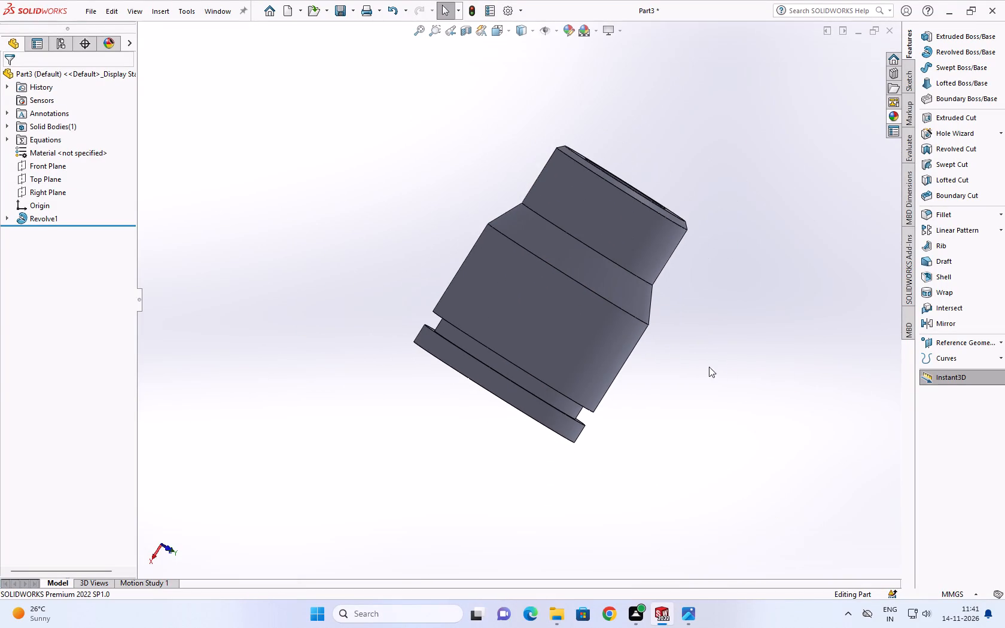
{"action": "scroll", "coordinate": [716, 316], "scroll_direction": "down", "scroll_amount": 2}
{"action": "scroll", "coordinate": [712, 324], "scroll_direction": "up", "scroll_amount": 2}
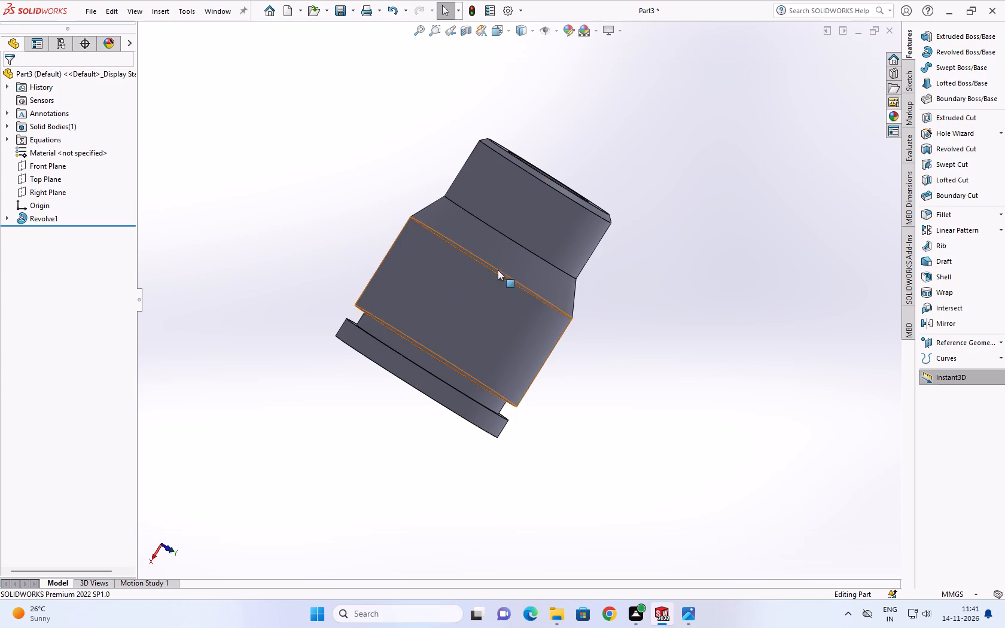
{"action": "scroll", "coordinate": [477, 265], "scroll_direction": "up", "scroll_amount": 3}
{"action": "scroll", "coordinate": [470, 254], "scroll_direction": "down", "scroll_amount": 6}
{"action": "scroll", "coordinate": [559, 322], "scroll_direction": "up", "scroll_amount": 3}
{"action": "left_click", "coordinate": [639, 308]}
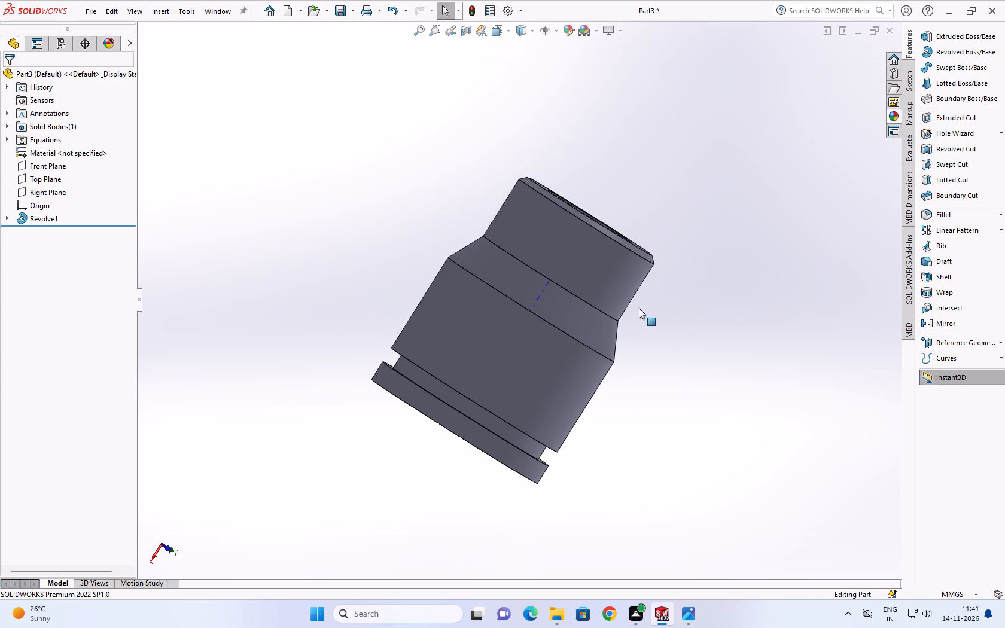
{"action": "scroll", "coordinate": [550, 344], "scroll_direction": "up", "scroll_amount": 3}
Examine the revolved bushing from both ends, including the bore, the groove, the sloped shoulder and the chamfered narrow end.
{"action": "middle_click_drag", "start_coordinate": [550, 337], "coordinate": [669, 364]}
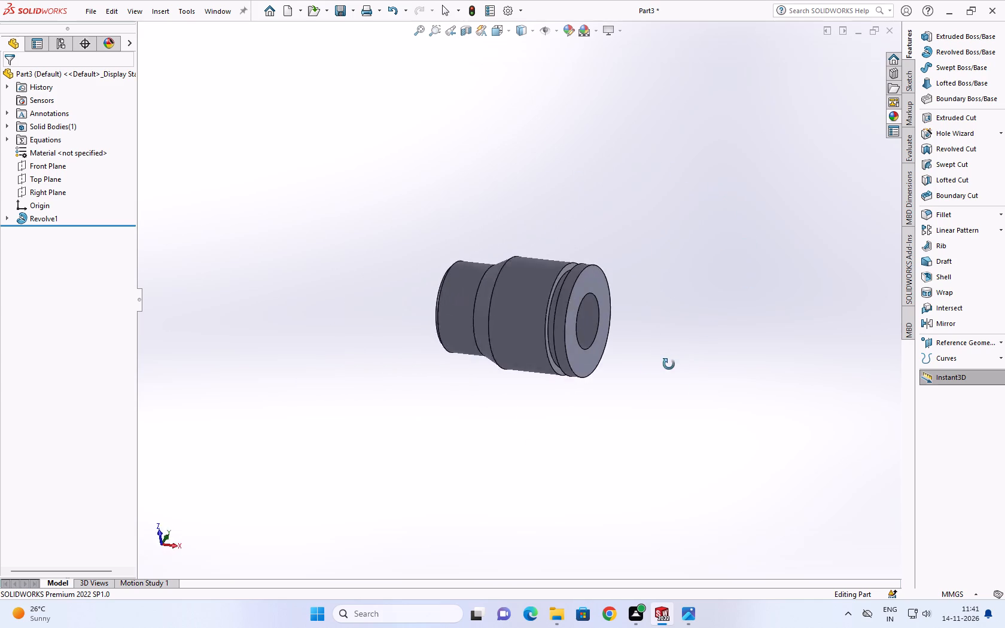
{"action": "middle_click_drag", "start_coordinate": [669, 364], "coordinate": [653, 394]}
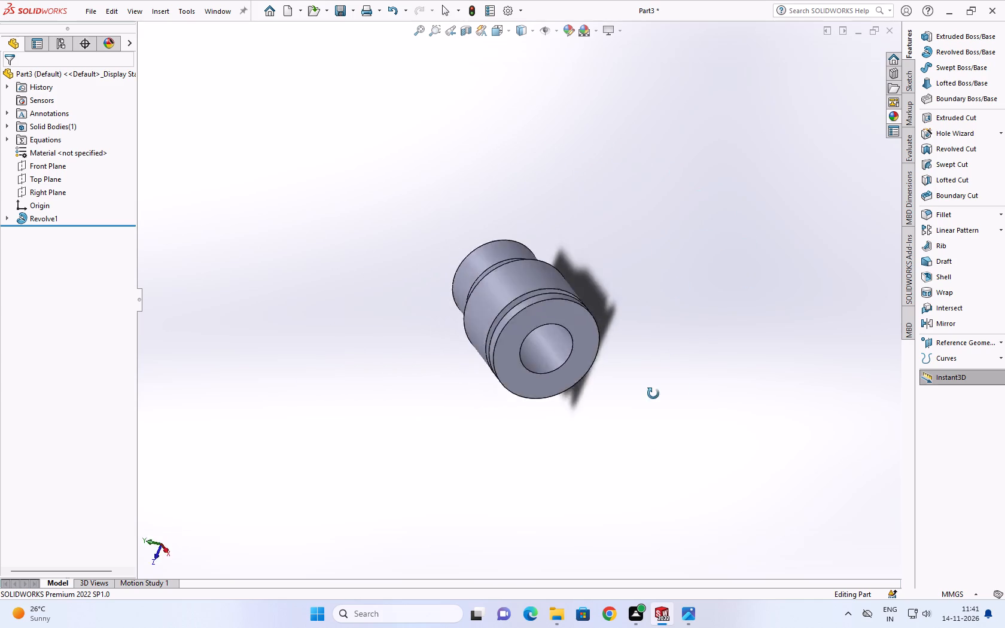
{"action": "middle_click_drag", "start_coordinate": [653, 394], "coordinate": [878, 548]}
{"action": "scroll", "coordinate": [832, 357], "scroll_direction": "down", "scroll_amount": 1}
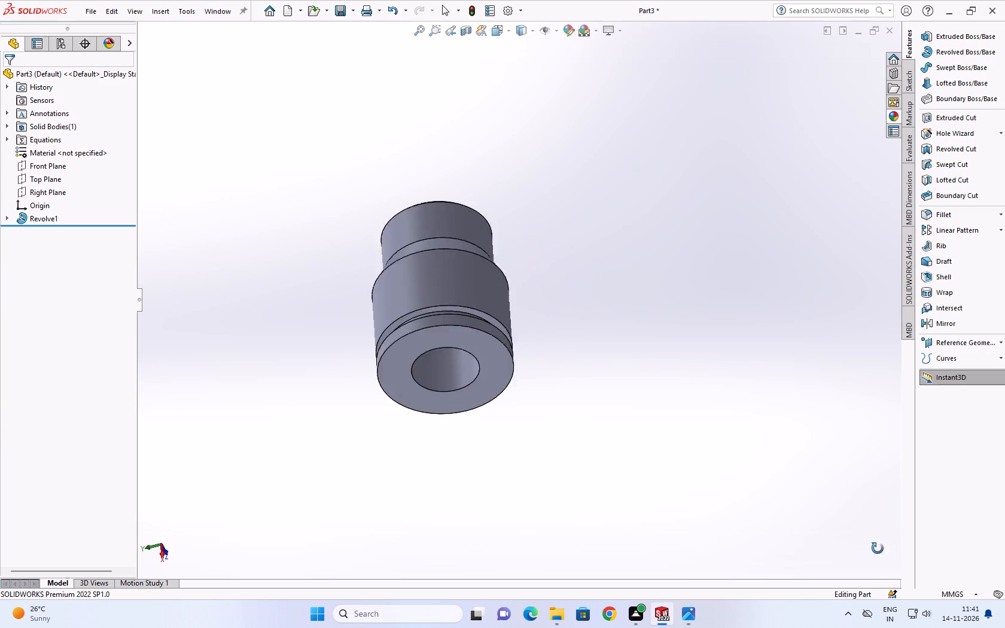
{"action": "middle_click_drag", "start_coordinate": [878, 548], "coordinate": [449, 135]}
{"action": "scroll", "coordinate": [215, 225], "scroll_direction": "up", "scroll_amount": 1}
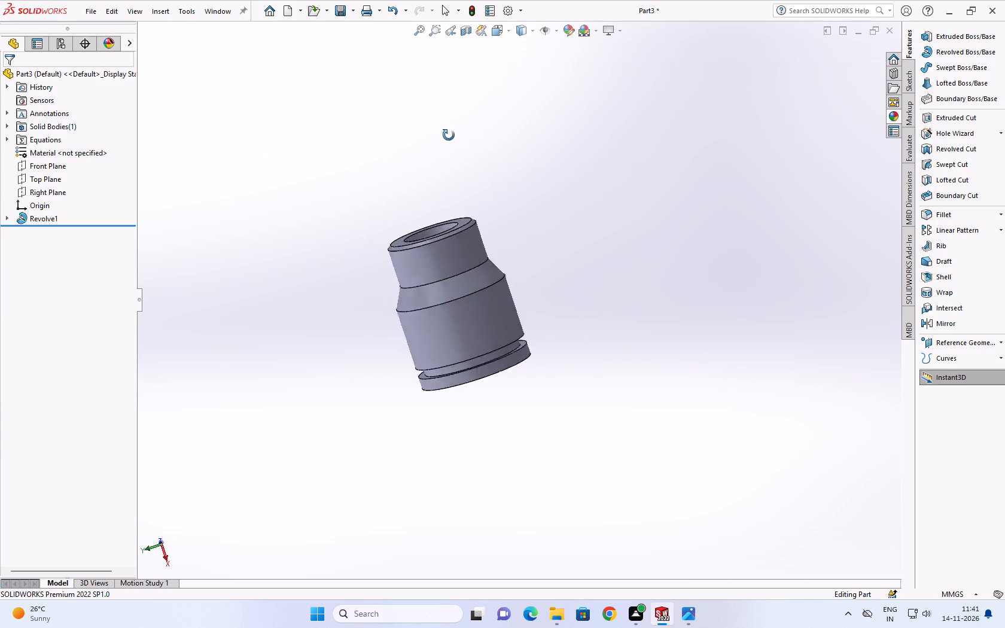
{"action": "middle_click_drag", "start_coordinate": [449, 135], "coordinate": [628, 205]}
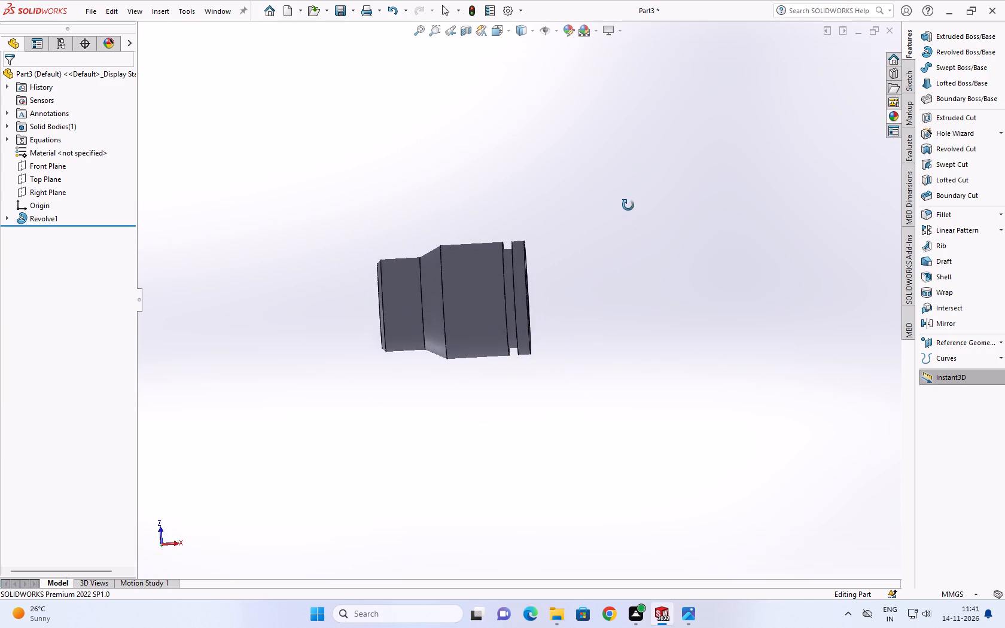
{"action": "middle_click_drag", "start_coordinate": [628, 205], "coordinate": [587, 413]}
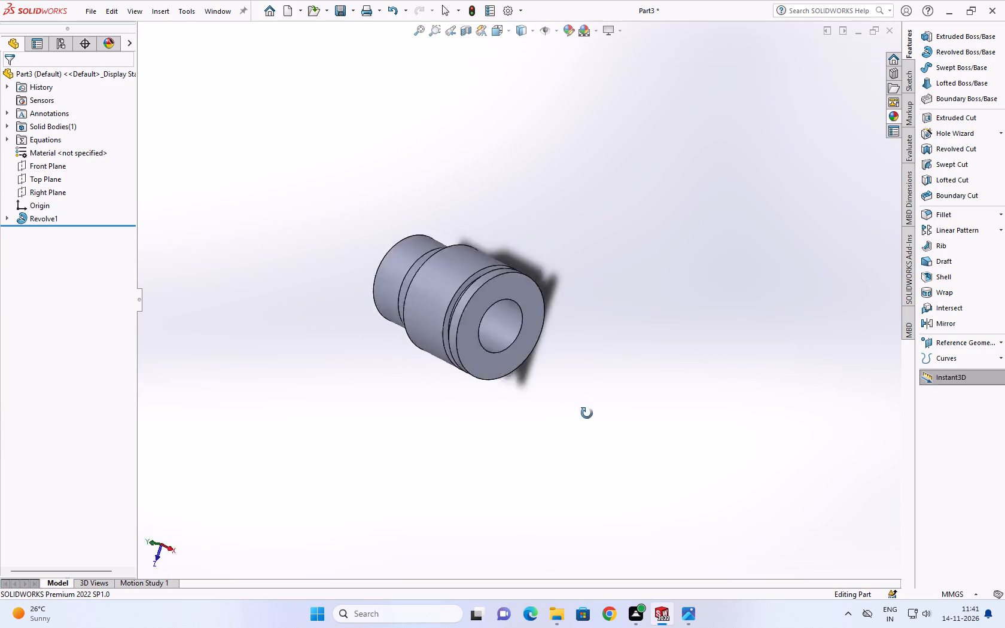
{"action": "middle_click_drag", "start_coordinate": [587, 413], "coordinate": [550, 379]}
{"action": "scroll", "coordinate": [641, 0], "scroll_direction": "up", "scroll_amount": 1}
{"action": "scroll", "coordinate": [371, 287], "scroll_direction": "down", "scroll_amount": 1}
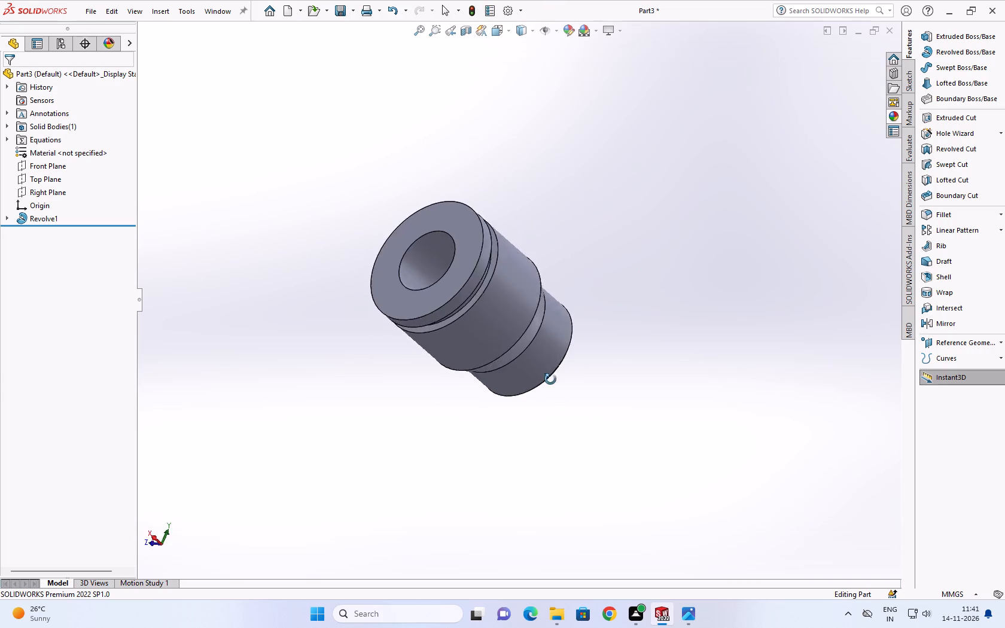
{"action": "middle_click_drag", "start_coordinate": [550, 379], "coordinate": [510, 227]}
{"action": "scroll", "coordinate": [528, 306], "scroll_direction": "down", "scroll_amount": 1}
{"action": "scroll", "coordinate": [513, 236], "scroll_direction": "up", "scroll_amount": 1}
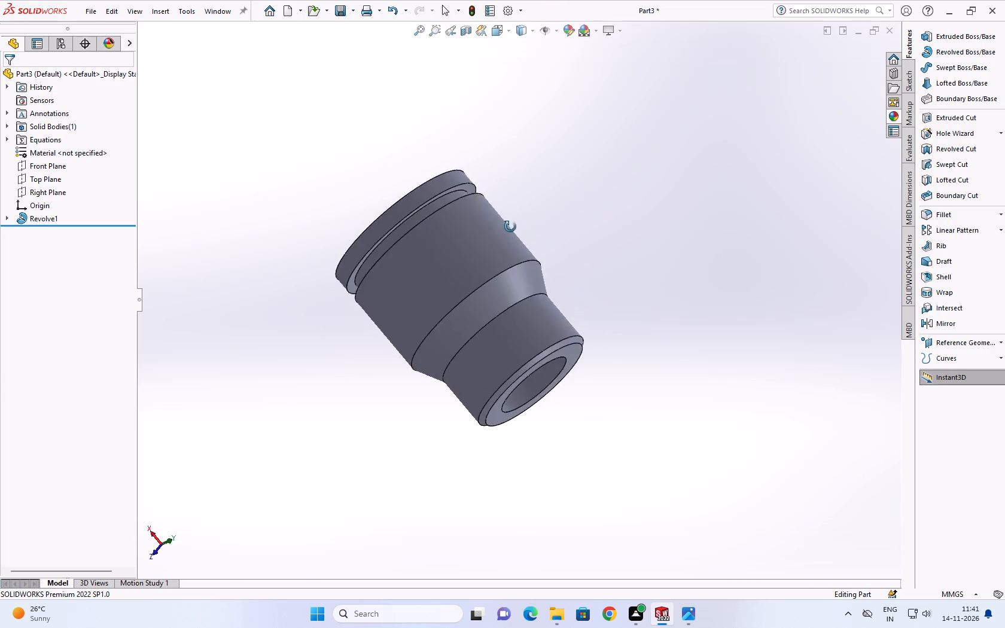
{"action": "middle_click_drag", "start_coordinate": [510, 227], "coordinate": [483, 238]}
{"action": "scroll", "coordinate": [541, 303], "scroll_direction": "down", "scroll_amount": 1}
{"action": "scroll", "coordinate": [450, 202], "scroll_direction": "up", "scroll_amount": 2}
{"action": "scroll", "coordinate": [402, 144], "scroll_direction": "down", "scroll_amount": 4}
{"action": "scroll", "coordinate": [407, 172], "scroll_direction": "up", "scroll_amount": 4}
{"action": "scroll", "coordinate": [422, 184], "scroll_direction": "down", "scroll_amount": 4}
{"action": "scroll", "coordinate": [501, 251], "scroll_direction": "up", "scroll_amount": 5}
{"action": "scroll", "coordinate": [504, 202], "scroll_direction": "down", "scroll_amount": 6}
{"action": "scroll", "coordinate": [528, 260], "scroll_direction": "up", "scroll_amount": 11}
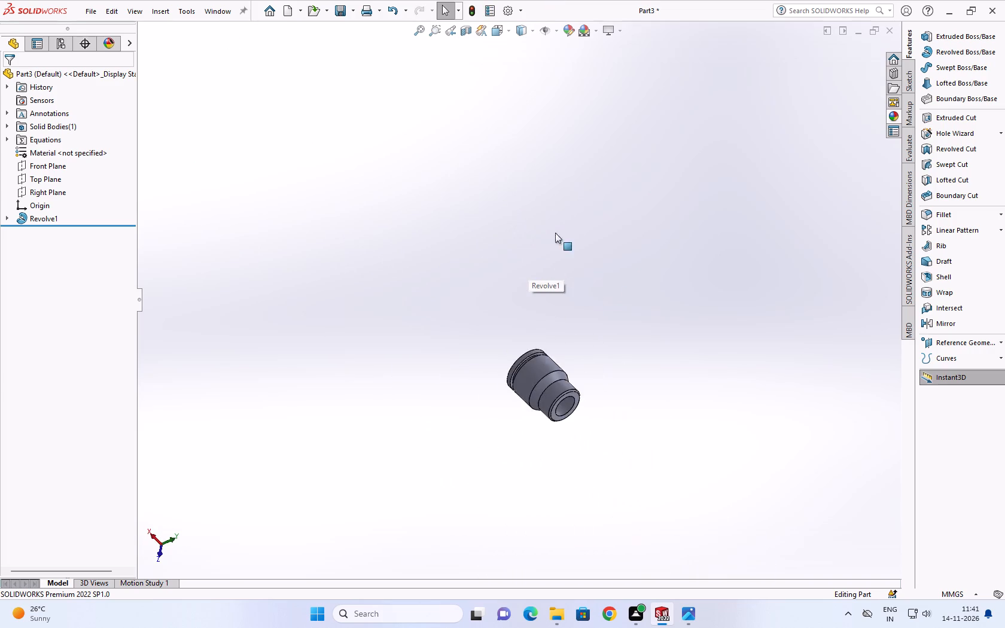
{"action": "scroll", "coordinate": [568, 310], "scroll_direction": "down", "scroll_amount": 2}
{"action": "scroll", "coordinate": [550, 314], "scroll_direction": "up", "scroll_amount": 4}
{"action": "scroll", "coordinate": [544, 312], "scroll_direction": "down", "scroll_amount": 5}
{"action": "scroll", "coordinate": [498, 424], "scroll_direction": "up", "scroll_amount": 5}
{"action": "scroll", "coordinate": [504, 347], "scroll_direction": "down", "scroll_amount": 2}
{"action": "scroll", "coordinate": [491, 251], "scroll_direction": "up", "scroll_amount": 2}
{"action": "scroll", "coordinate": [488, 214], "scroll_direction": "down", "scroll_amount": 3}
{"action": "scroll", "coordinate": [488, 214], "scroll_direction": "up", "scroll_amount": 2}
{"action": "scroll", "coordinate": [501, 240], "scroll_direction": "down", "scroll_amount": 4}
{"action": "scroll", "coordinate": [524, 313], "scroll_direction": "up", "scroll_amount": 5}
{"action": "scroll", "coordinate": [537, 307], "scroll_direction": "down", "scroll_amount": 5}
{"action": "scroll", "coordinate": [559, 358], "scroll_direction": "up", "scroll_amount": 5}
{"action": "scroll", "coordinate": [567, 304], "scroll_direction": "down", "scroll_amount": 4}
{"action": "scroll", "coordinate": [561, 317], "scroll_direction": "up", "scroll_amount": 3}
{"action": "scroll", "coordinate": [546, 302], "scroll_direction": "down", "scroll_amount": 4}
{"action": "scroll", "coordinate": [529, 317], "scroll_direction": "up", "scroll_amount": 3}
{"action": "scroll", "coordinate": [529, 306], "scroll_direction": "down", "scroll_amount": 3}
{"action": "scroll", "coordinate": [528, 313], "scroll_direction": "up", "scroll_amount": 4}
Sketch a circle of about 10.7 mm radius centred on the origin on the flat annular face of the narrow end.
{"action": "scroll", "coordinate": [529, 299], "scroll_direction": "down", "scroll_amount": 4}
{"action": "scroll", "coordinate": [479, 344], "scroll_direction": "down", "scroll_amount": 7}
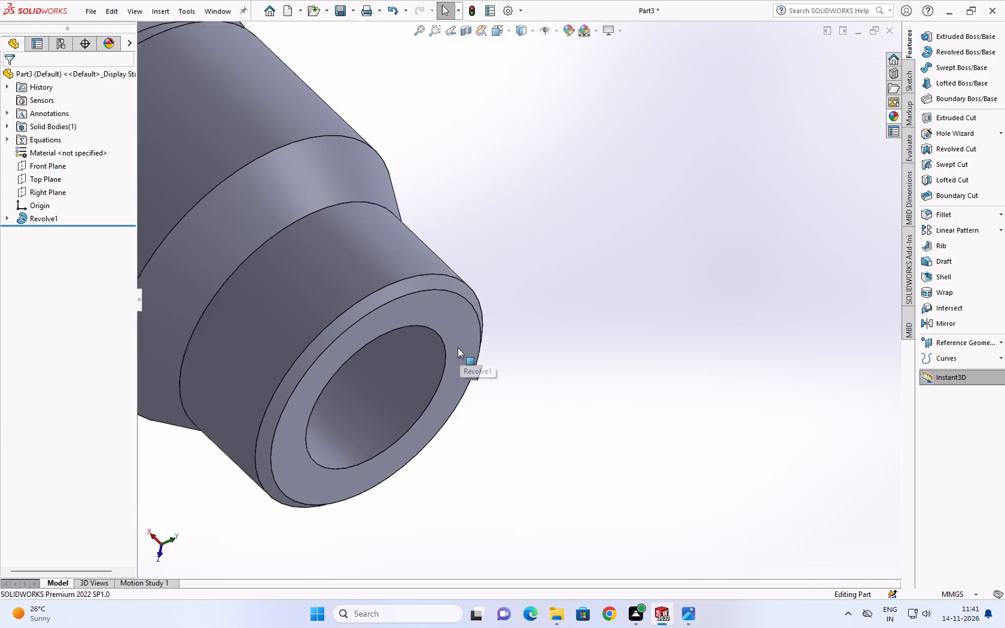
{"action": "scroll", "coordinate": [458, 347], "scroll_direction": "down", "scroll_amount": 1}
{"action": "left_click", "coordinate": [447, 327]}
{"action": "left_click", "coordinate": [504, 292]}
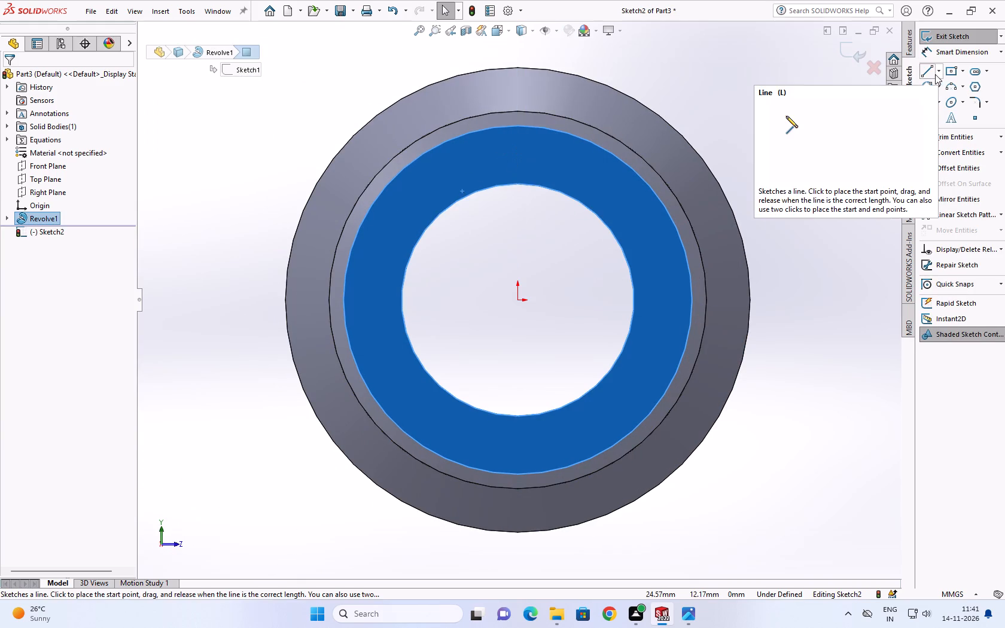
{"action": "left_click", "coordinate": [926, 87]}
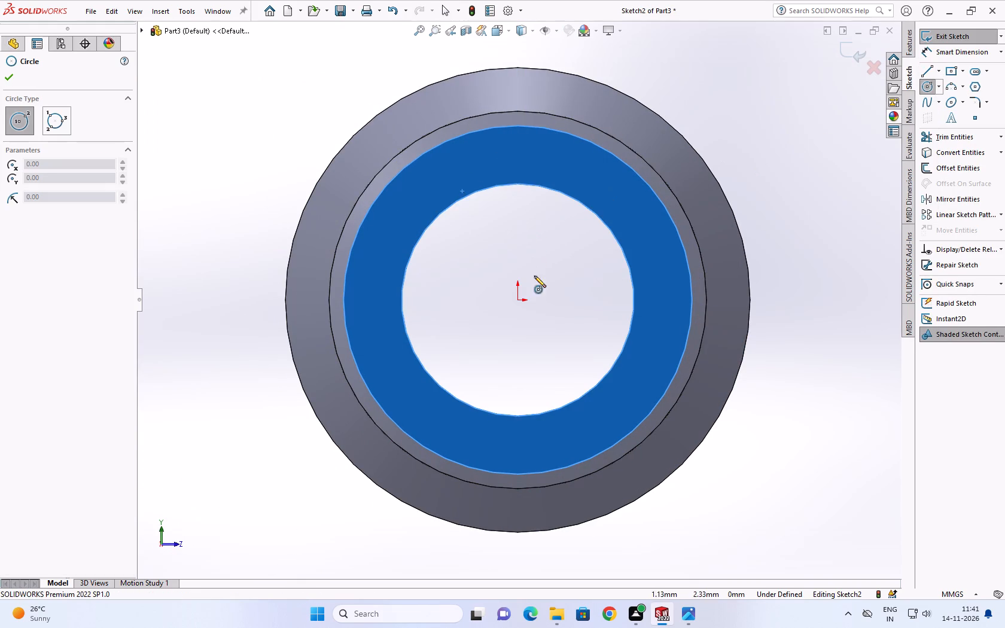
{"action": "left_click", "coordinate": [517, 301]}
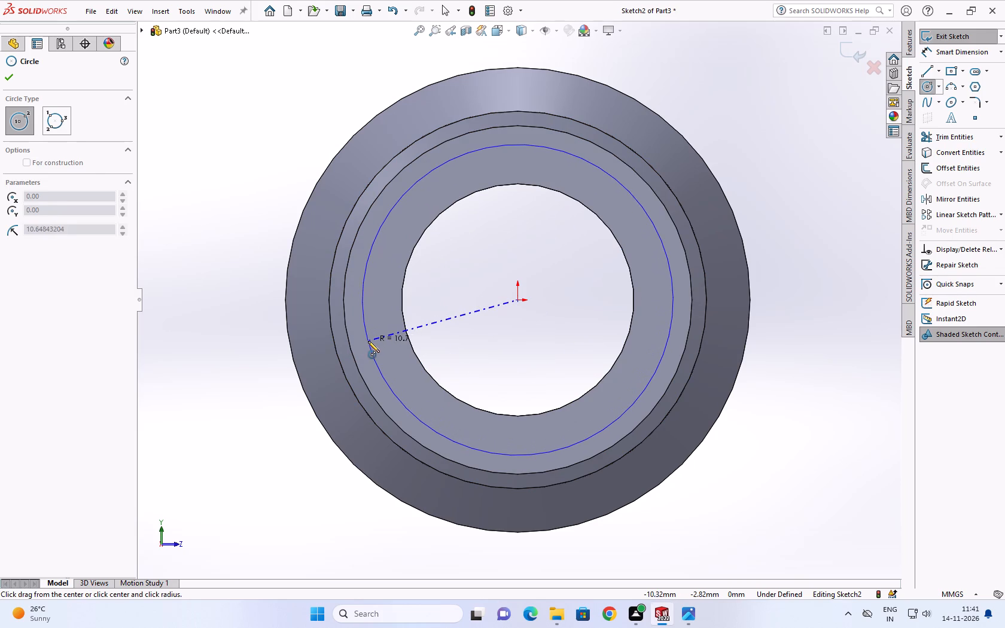
{"action": "left_click", "coordinate": [368, 341]}
{"action": "left_click", "coordinate": [2, 78]}
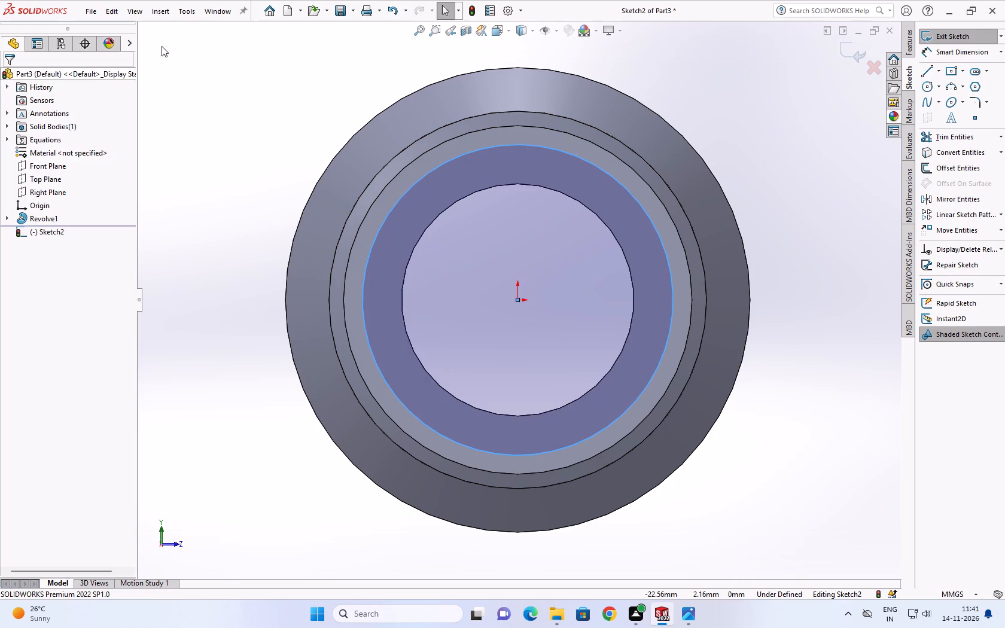
Extrude the circle outward as a 10 mm blind boss with a 36° inward draft, merged with the bushing body.
{"action": "left_click", "coordinate": [912, 50]}
{"action": "left_click", "coordinate": [925, 38]}
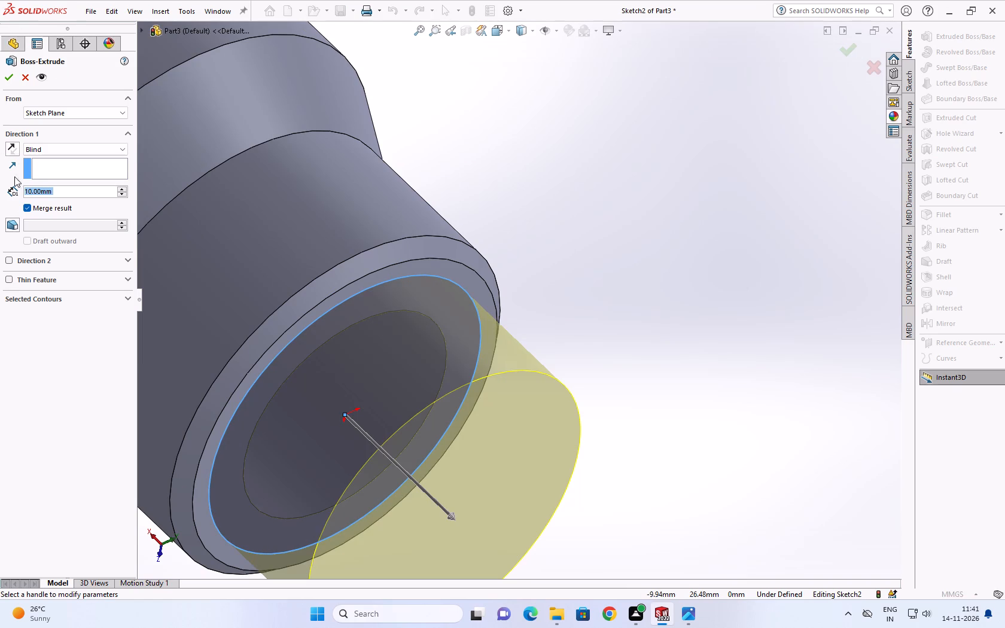
{"action": "left_click", "coordinate": [8, 223]}
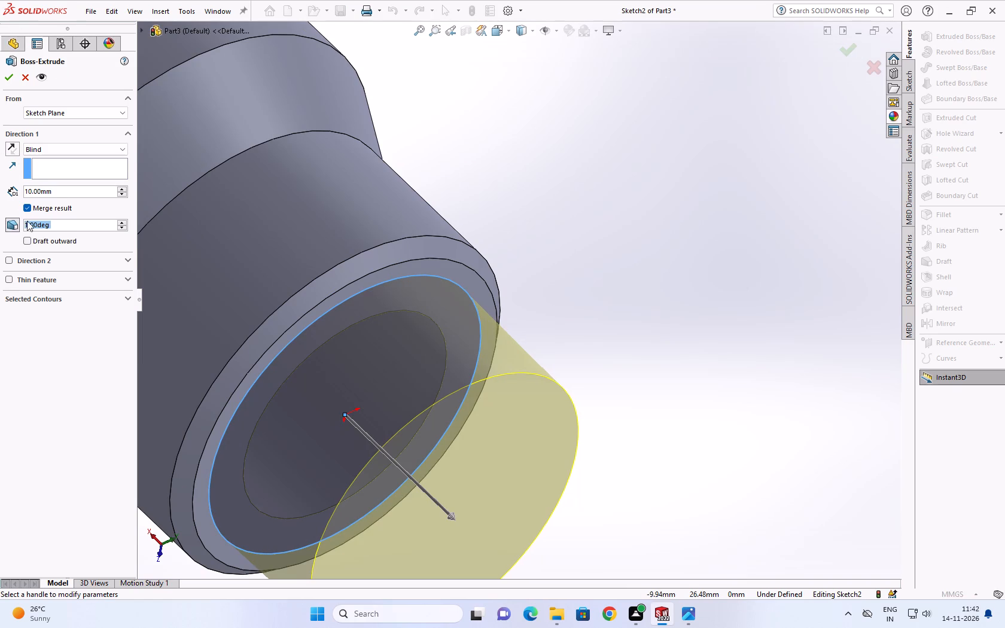
{"action": "left_click", "coordinate": [121, 223]}
{"action": "double_click", "coordinate": [121, 223]}
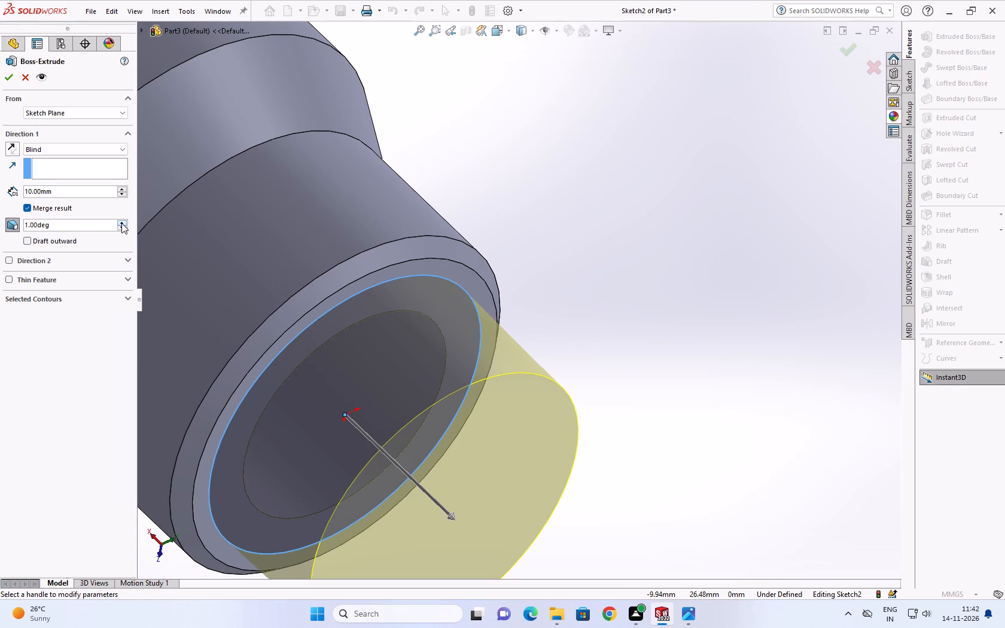
{"action": "triple_click", "coordinate": [121, 223]}
{"action": "left_click", "coordinate": [121, 223]}
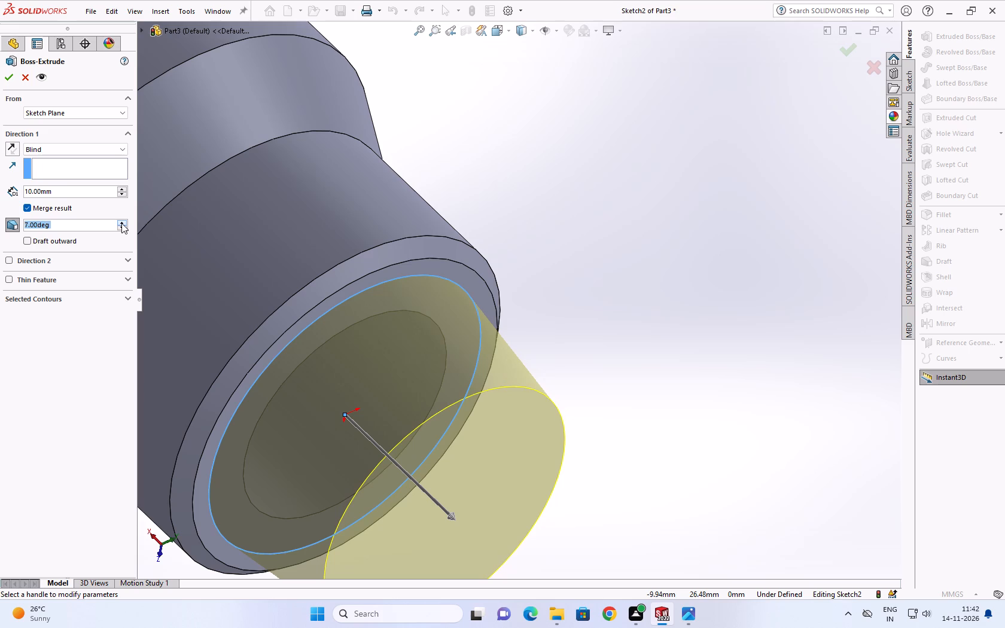
{"action": "left_click", "coordinate": [121, 223]}
{"action": "triple_click", "coordinate": [121, 223]}
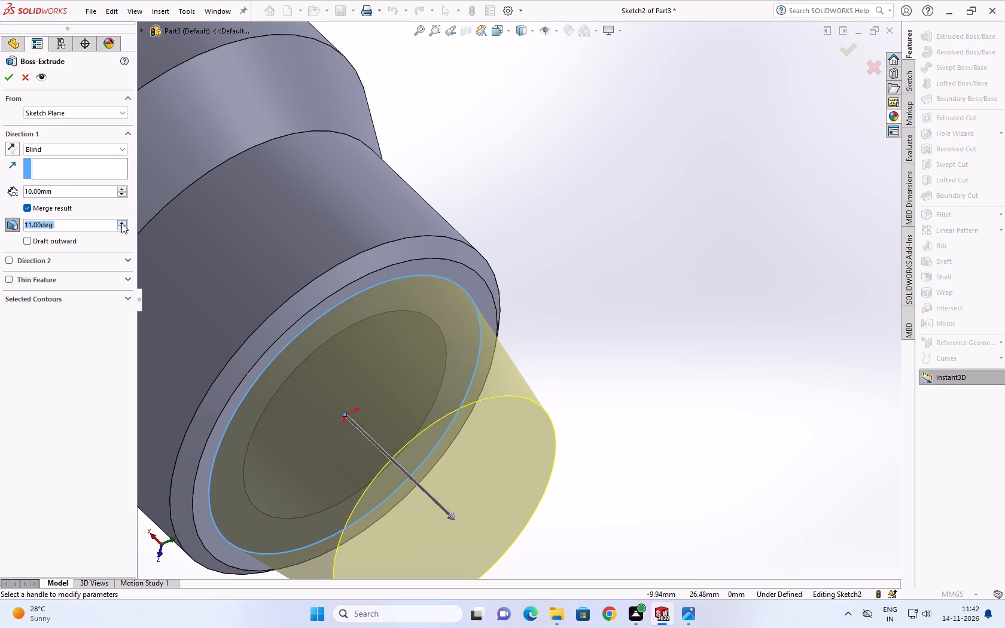
{"action": "double_click", "coordinate": [121, 218]}
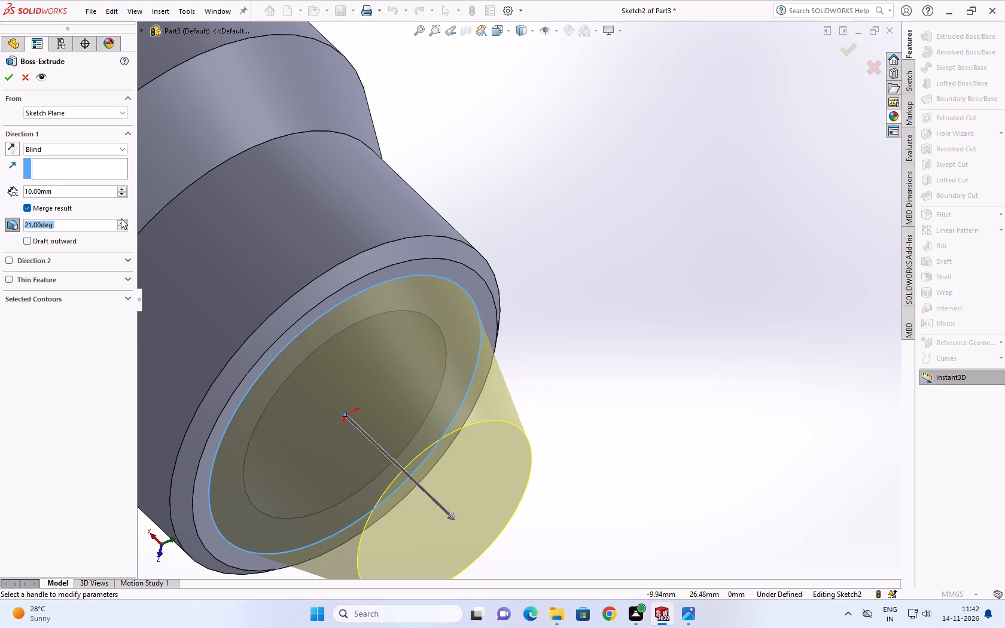
{"action": "left_click", "coordinate": [118, 221]}
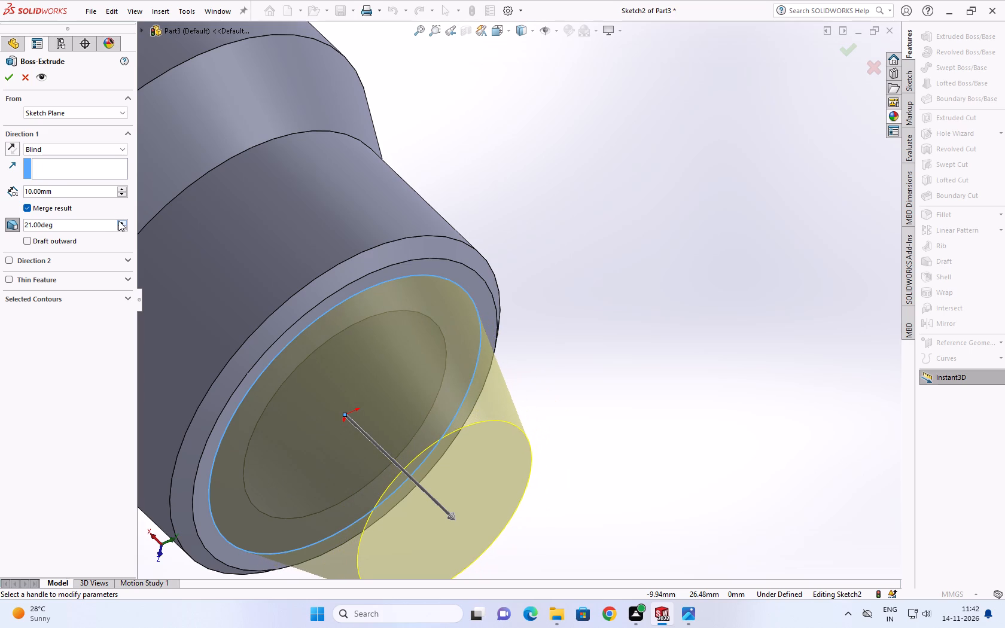
{"action": "triple_click", "coordinate": [118, 221]}
{"action": "triple_click", "coordinate": [118, 221]}
{"action": "left_click", "coordinate": [118, 221]}
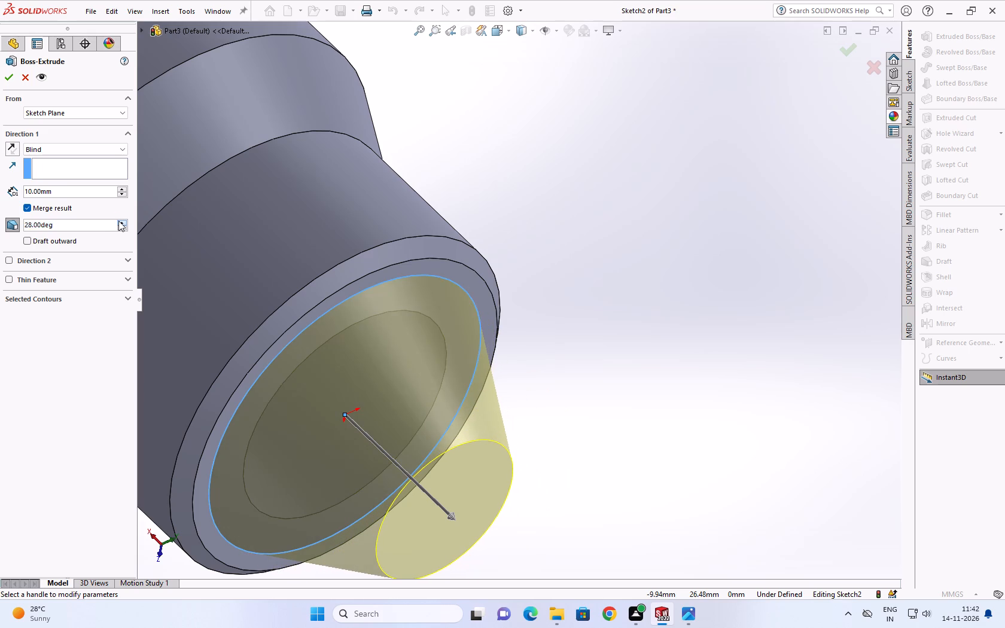
{"action": "left_click", "coordinate": [118, 221]}
{"action": "left_click", "coordinate": [118, 221]}
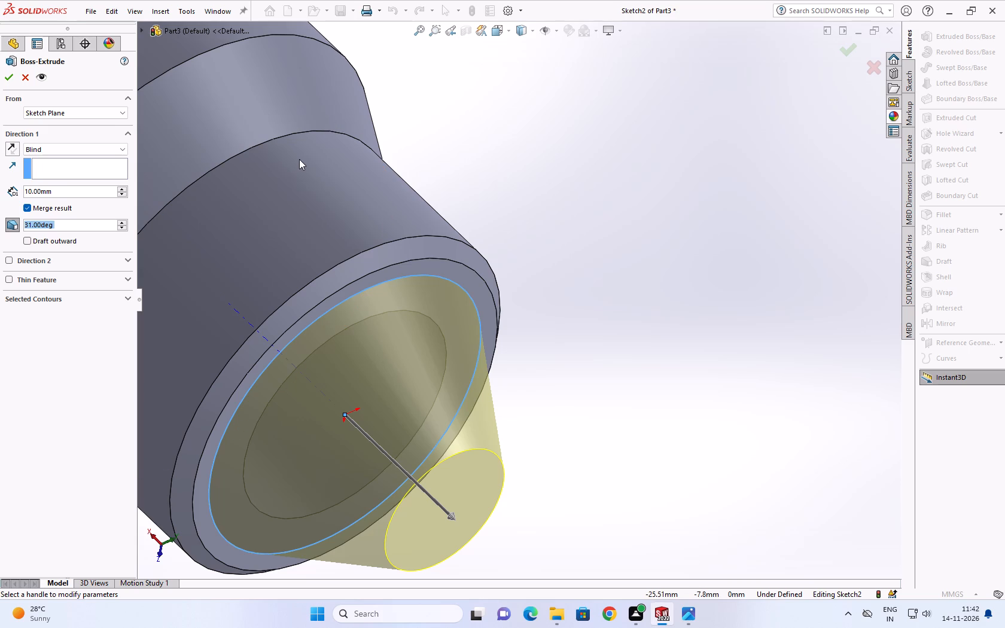
{"action": "left_click", "coordinate": [121, 221]}
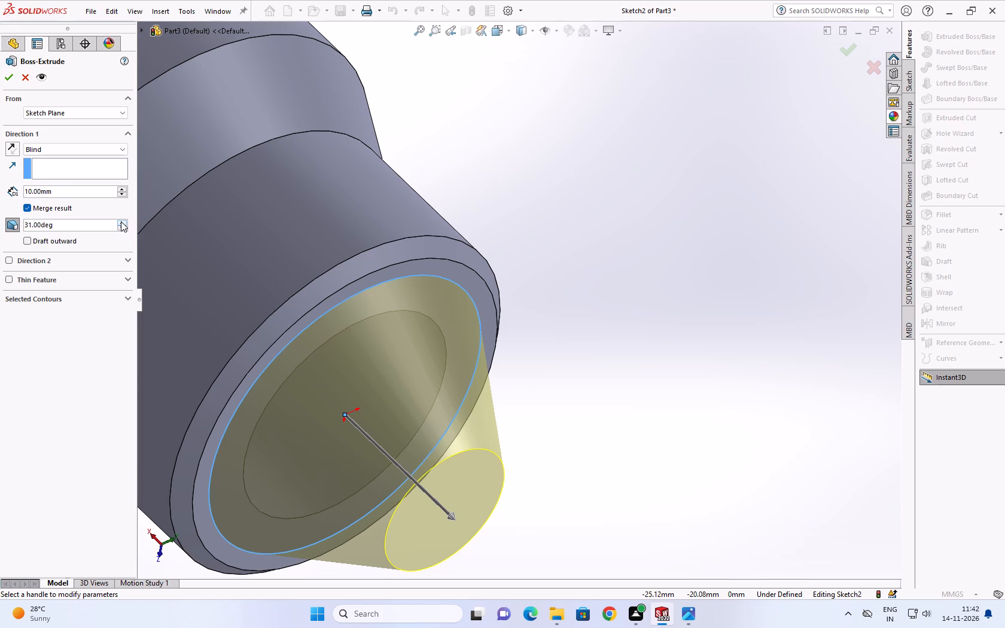
{"action": "triple_click", "coordinate": [121, 221]}
{"action": "left_click", "coordinate": [121, 221]}
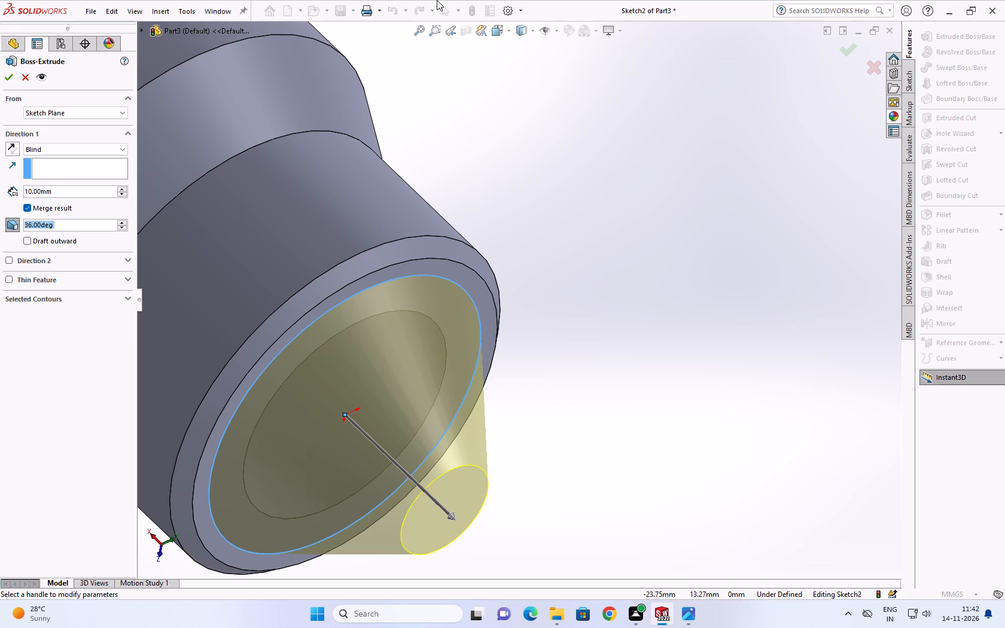
{"action": "left_click", "coordinate": [6, 74]}
Examine the bushing with its tapered tip from the narrow end, the side and the flanged end.
{"action": "scroll", "coordinate": [522, 106], "scroll_direction": "up", "scroll_amount": 1}
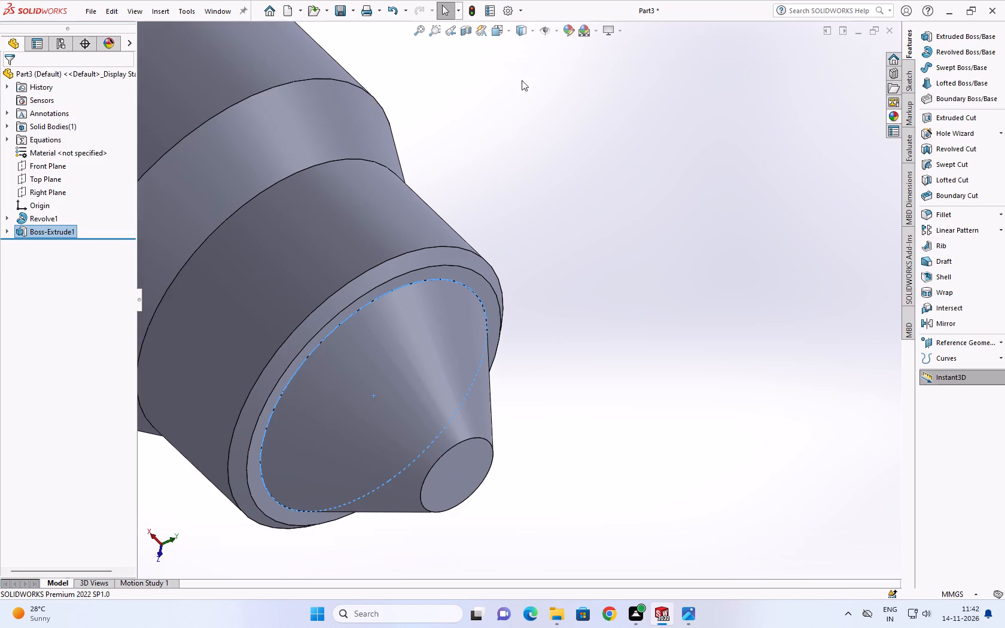
{"action": "left_click", "coordinate": [517, 74]}
{"action": "scroll", "coordinate": [554, 229], "scroll_direction": "up", "scroll_amount": 4}
{"action": "scroll", "coordinate": [504, 256], "scroll_direction": "up", "scroll_amount": 4}
{"action": "scroll", "coordinate": [474, 272], "scroll_direction": "down", "scroll_amount": 1}
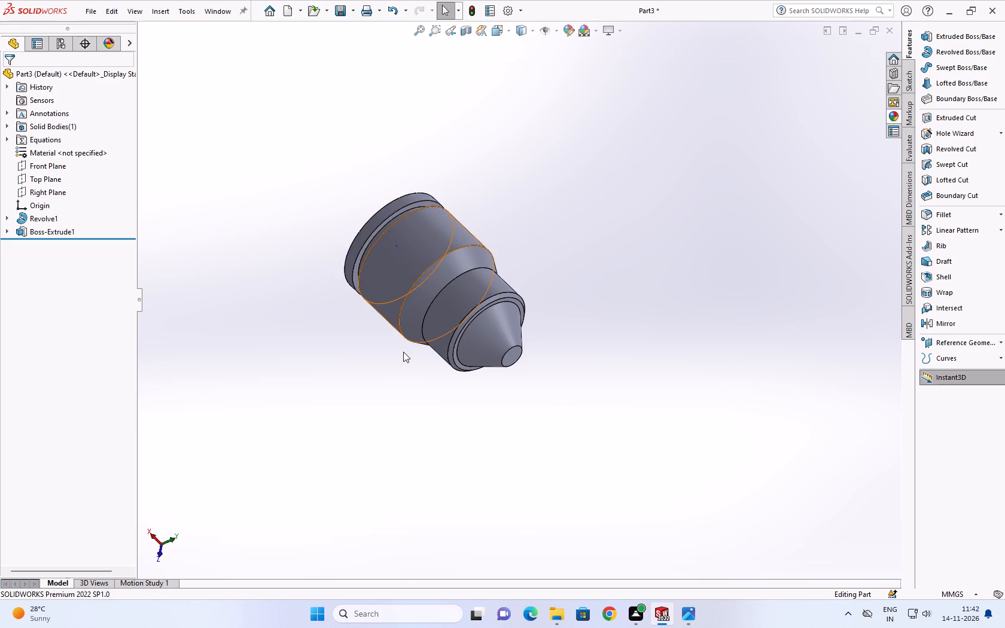
{"action": "scroll", "coordinate": [401, 352], "scroll_direction": "up", "scroll_amount": 1}
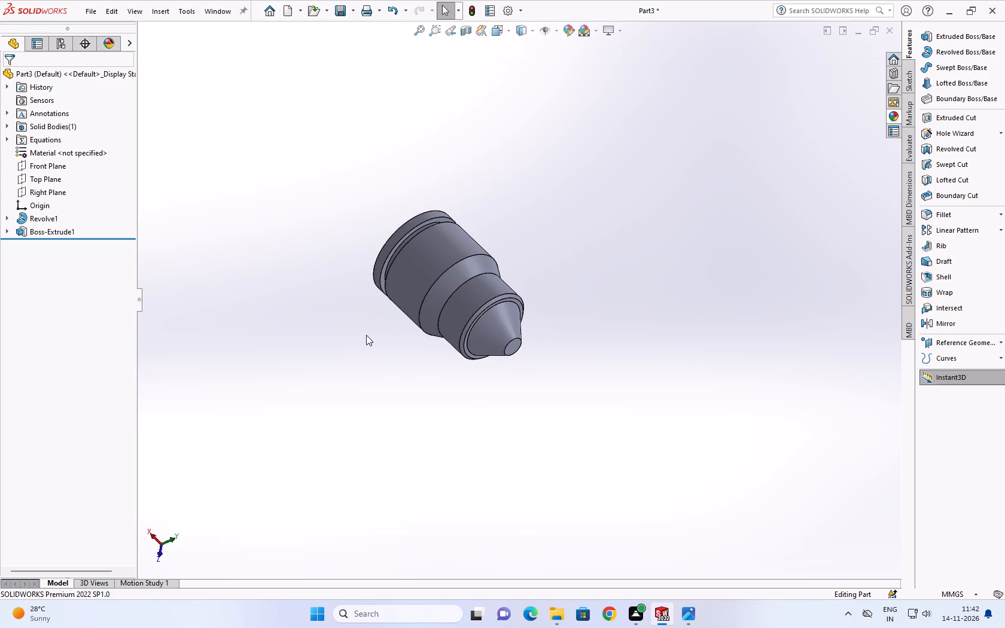
{"action": "scroll", "coordinate": [398, 308], "scroll_direction": "down", "scroll_amount": 3}
{"action": "middle_click_drag", "start_coordinate": [416, 295], "coordinate": [424, 559]}
{"action": "scroll", "coordinate": [466, 365], "scroll_direction": "down", "scroll_amount": 1}
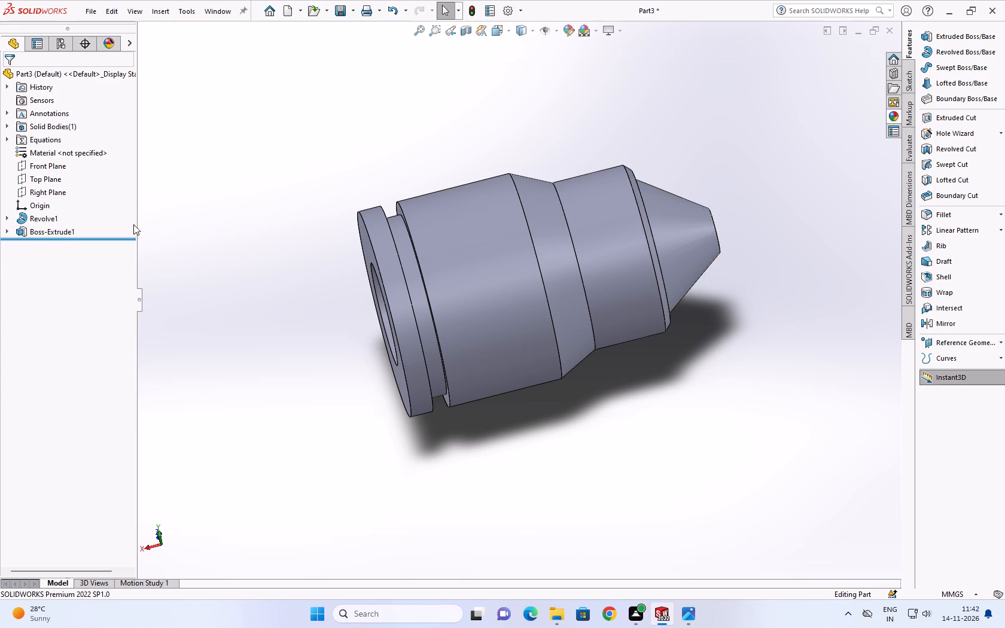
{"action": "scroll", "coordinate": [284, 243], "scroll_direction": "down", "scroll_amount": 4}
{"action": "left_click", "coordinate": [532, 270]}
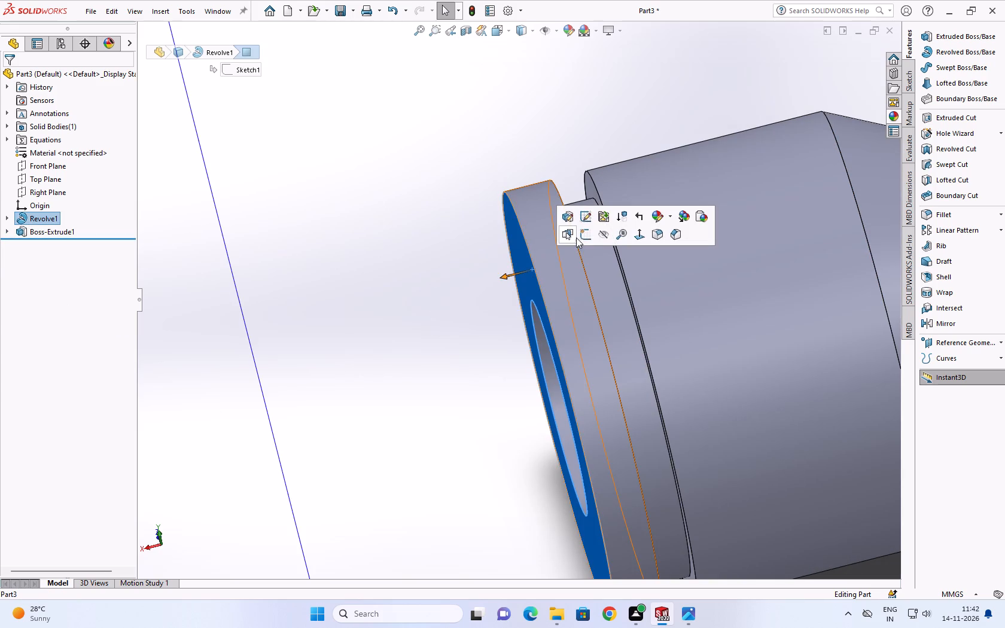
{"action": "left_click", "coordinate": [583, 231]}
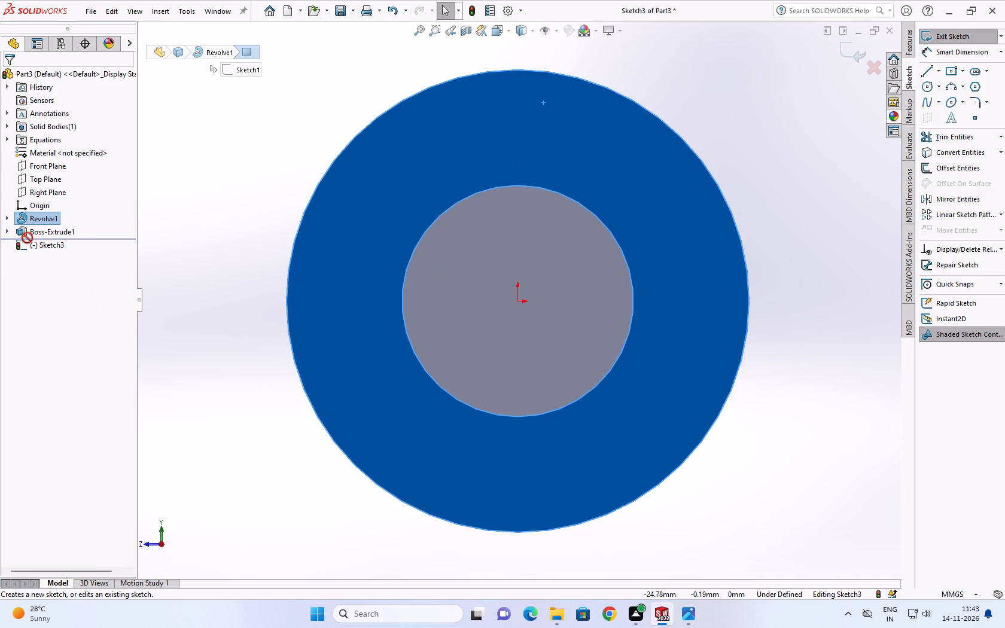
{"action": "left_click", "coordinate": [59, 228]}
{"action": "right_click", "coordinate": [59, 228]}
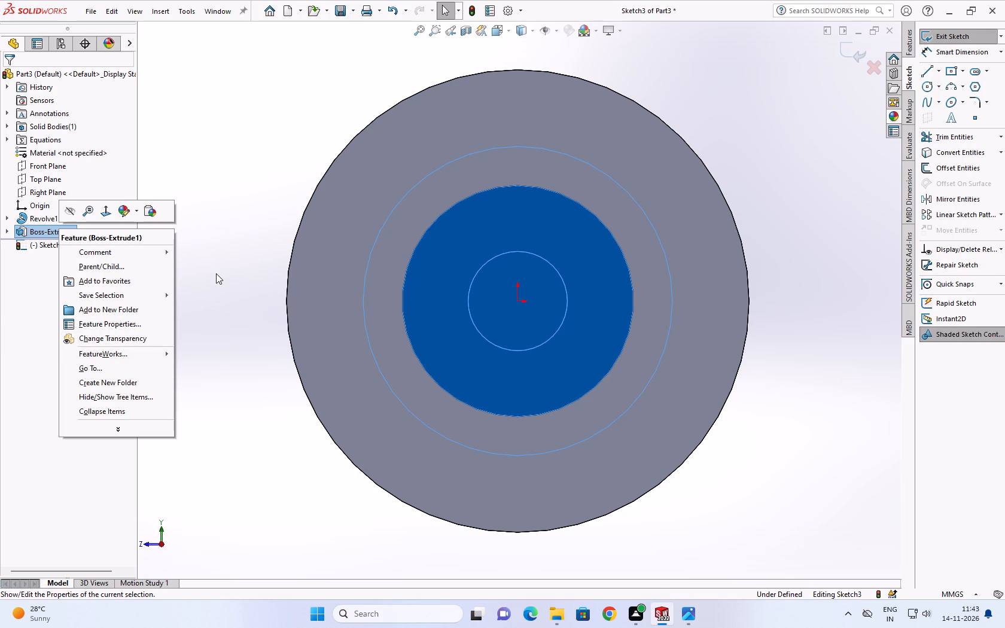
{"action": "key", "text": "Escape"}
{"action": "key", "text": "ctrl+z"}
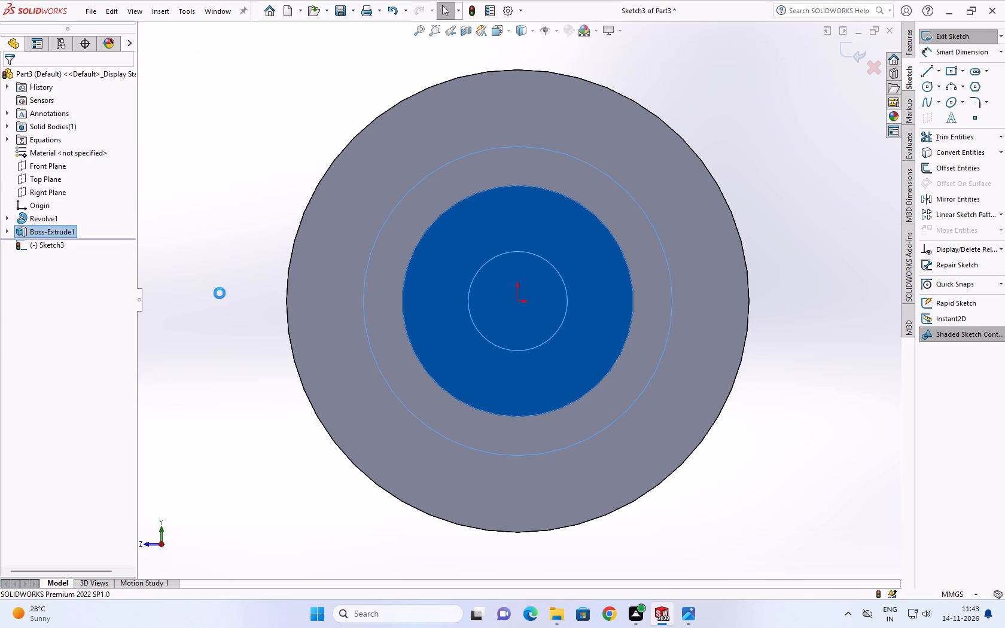
Delete the drafted conical boss from the narrow end of the bushing, keeping its sketch.
{"action": "scroll", "coordinate": [419, 240], "scroll_direction": "up", "scroll_amount": 6}
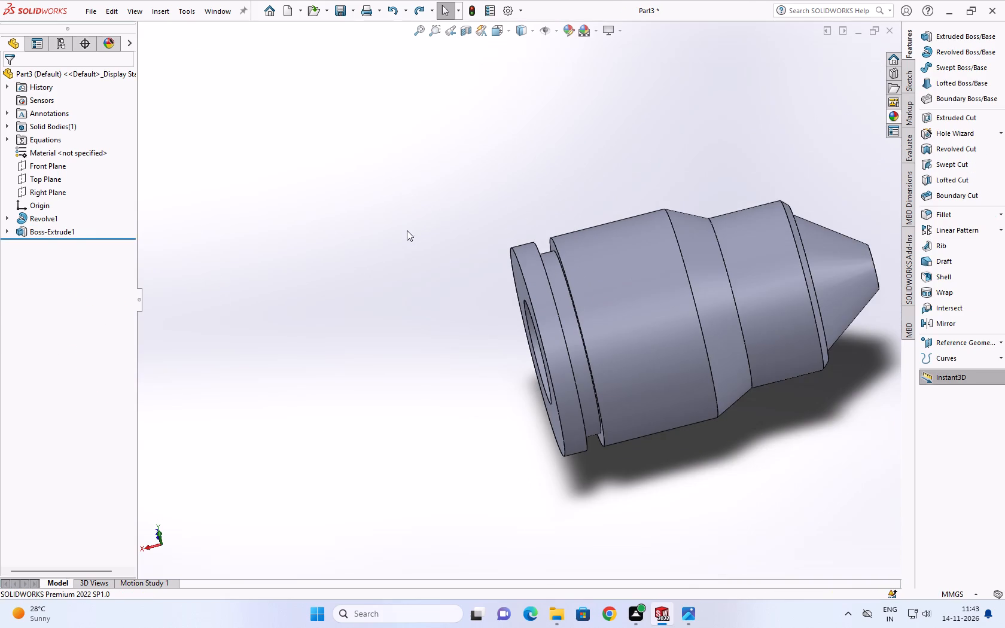
{"action": "left_click", "coordinate": [20, 229]}
{"action": "right_click", "coordinate": [20, 229]}
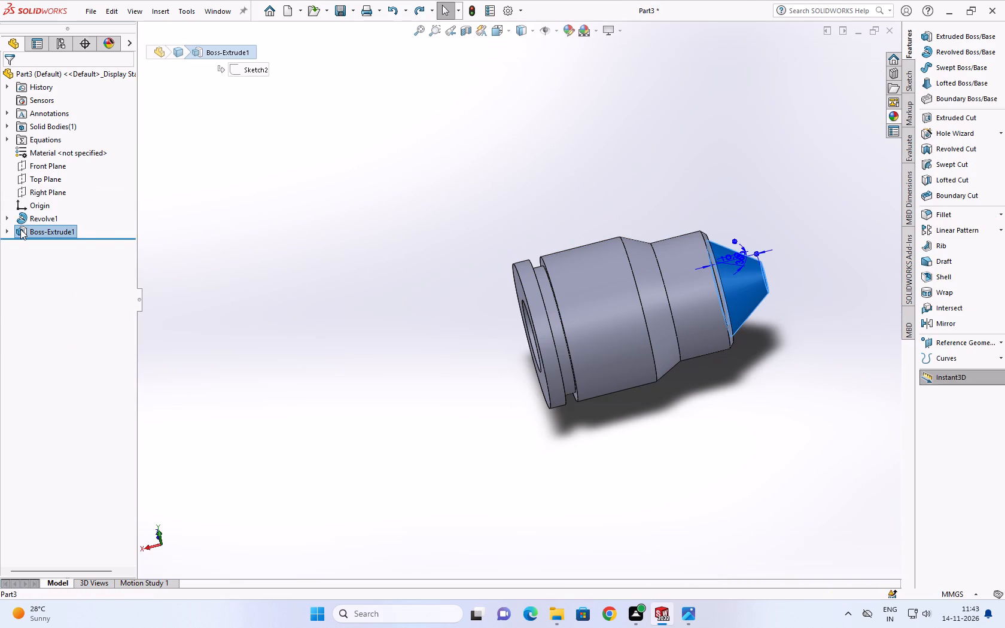
{"action": "left_click", "coordinate": [27, 291]}
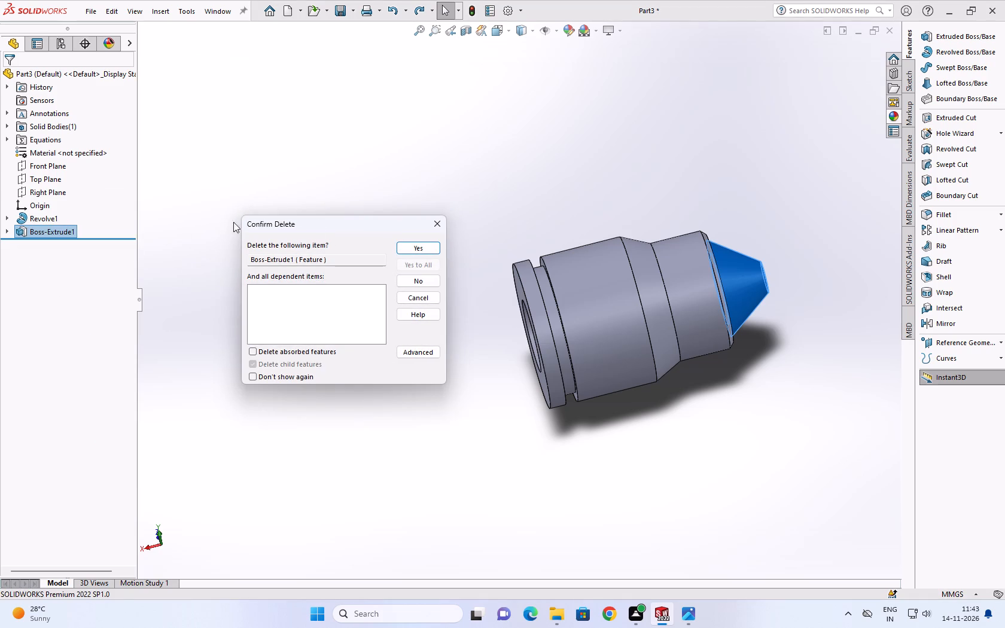
{"action": "left_click", "coordinate": [418, 247]}
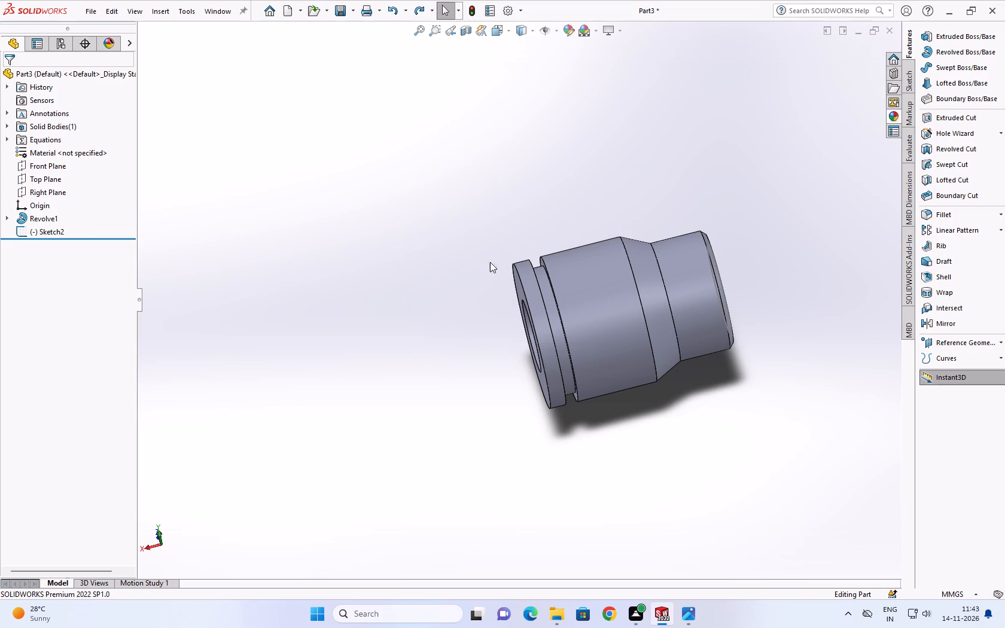
Examine the bushing without the conical tip from the flanged end, the narrow bored end and the side.
{"action": "scroll", "coordinate": [531, 255], "scroll_direction": "down", "scroll_amount": 2}
{"action": "scroll", "coordinate": [661, 253], "scroll_direction": "up", "scroll_amount": 1}
{"action": "middle_click_drag", "start_coordinate": [662, 254], "coordinate": [220, 364]}
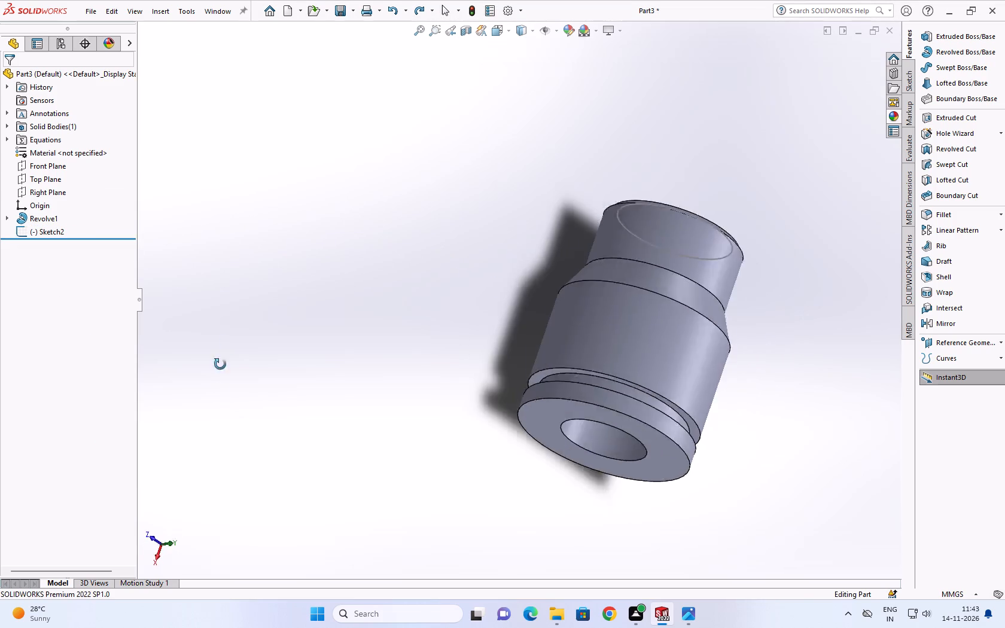
{"action": "middle_click_drag", "start_coordinate": [220, 364], "coordinate": [622, 378]}
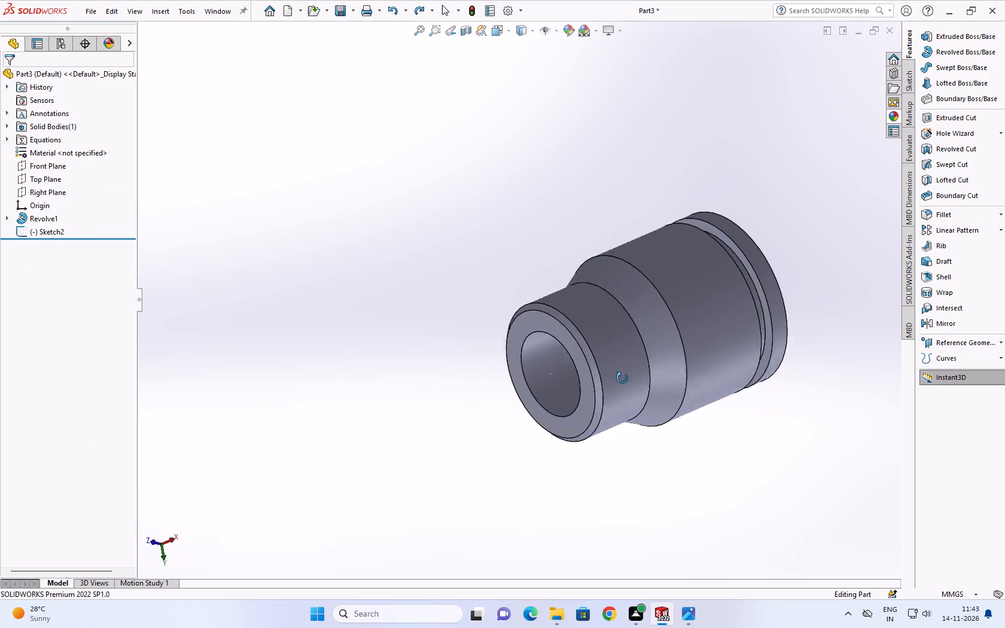
{"action": "middle_click_drag", "start_coordinate": [622, 378], "coordinate": [239, 374]}
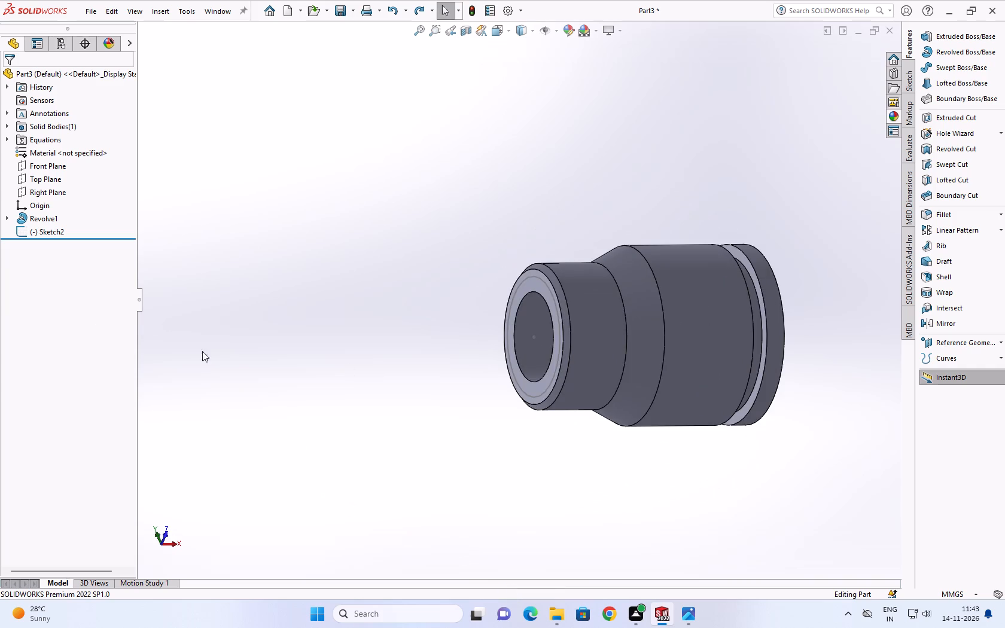
{"action": "scroll", "coordinate": [539, 347], "scroll_direction": "up", "scroll_amount": 3}
{"action": "scroll", "coordinate": [639, 334], "scroll_direction": "down", "scroll_amount": 3}
{"action": "scroll", "coordinate": [645, 326], "scroll_direction": "up", "scroll_amount": 2}
{"action": "scroll", "coordinate": [644, 282], "scroll_direction": "down", "scroll_amount": 1}
{"action": "middle_click_drag", "start_coordinate": [644, 282], "coordinate": [523, 481]}
{"action": "scroll", "coordinate": [511, 472], "scroll_direction": "down", "scroll_amount": 1}
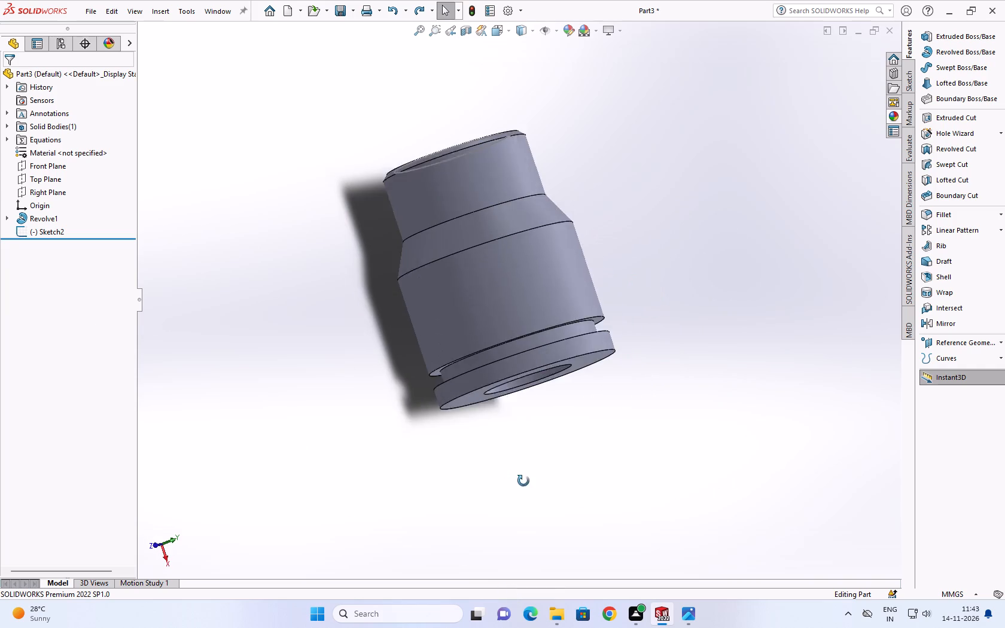
{"action": "middle_click_drag", "start_coordinate": [523, 481], "coordinate": [529, 487]}
Delete the leftover circle sketch of the removed boss on the narrow end face.
{"action": "left_click", "coordinate": [62, 232]}
{"action": "right_click", "coordinate": [61, 232]}
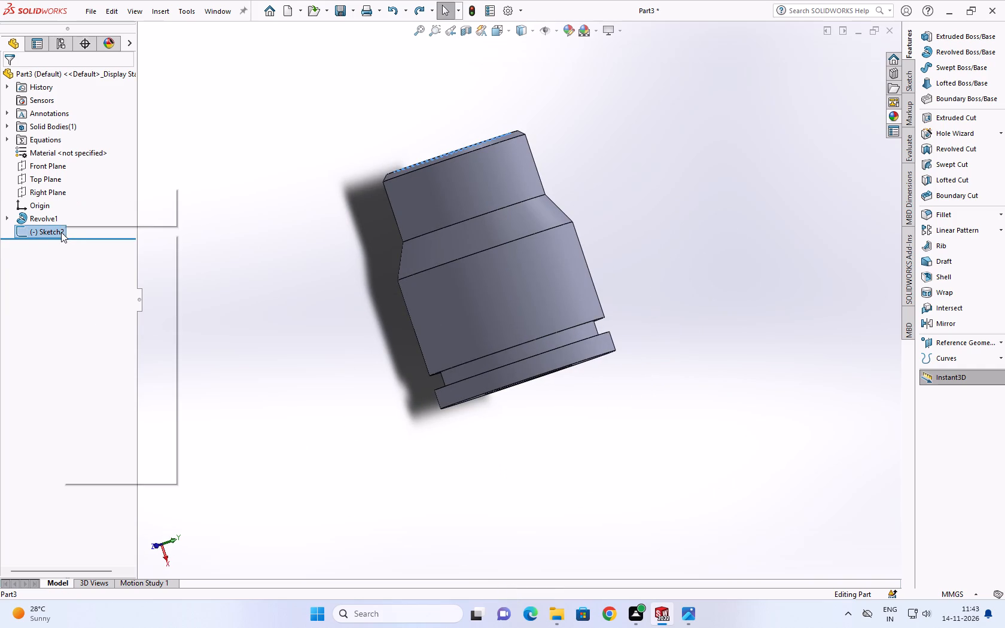
{"action": "left_click", "coordinate": [80, 313]}
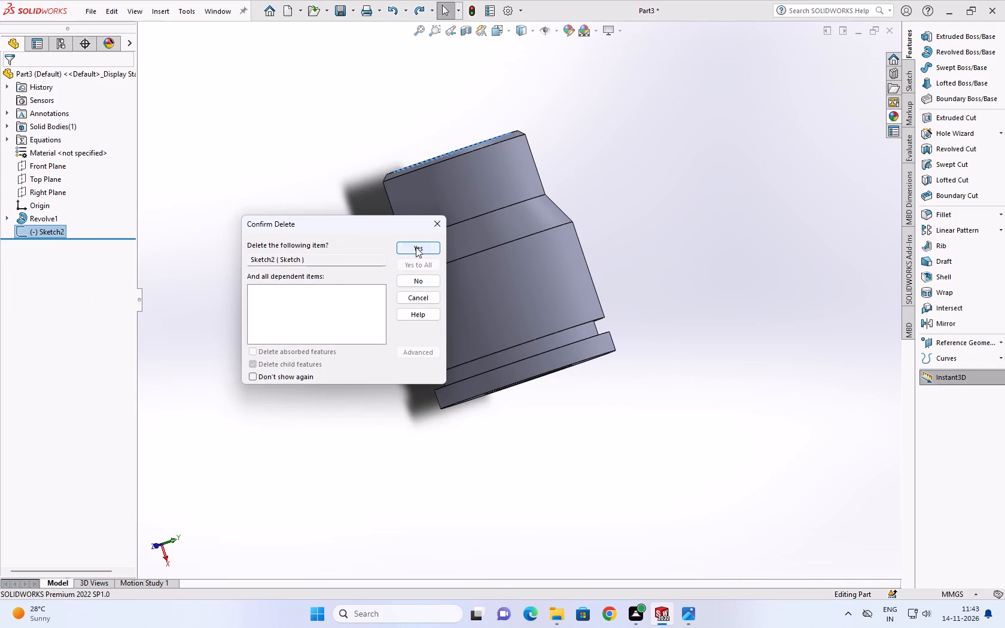
{"action": "left_click", "coordinate": [416, 247]}
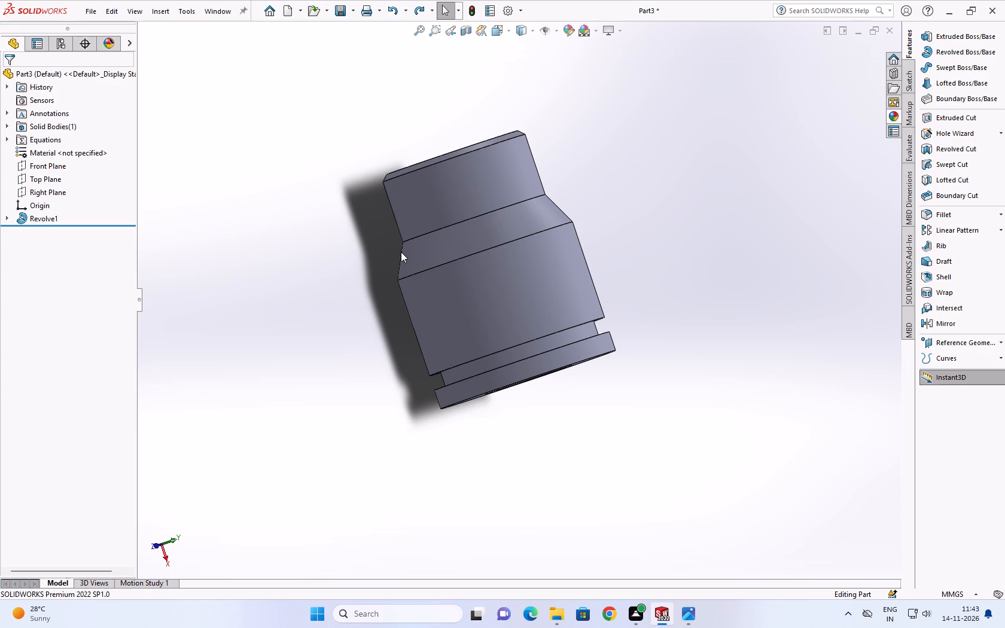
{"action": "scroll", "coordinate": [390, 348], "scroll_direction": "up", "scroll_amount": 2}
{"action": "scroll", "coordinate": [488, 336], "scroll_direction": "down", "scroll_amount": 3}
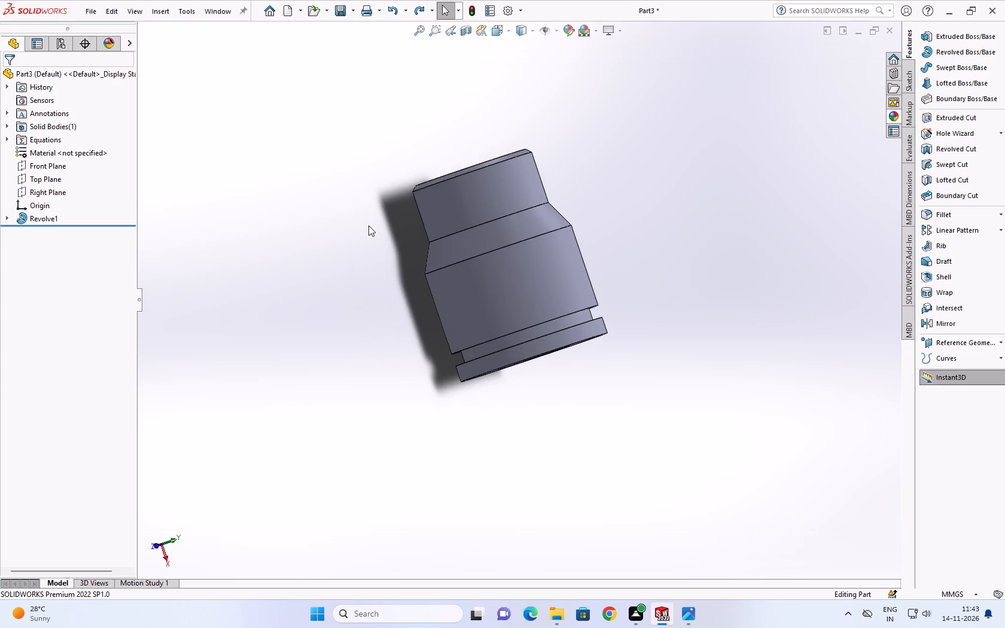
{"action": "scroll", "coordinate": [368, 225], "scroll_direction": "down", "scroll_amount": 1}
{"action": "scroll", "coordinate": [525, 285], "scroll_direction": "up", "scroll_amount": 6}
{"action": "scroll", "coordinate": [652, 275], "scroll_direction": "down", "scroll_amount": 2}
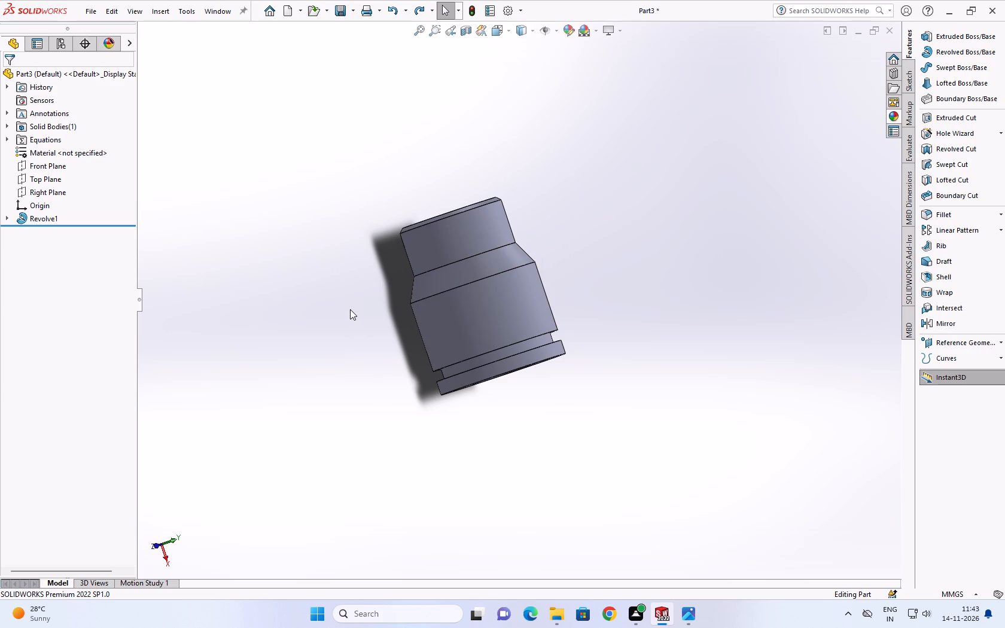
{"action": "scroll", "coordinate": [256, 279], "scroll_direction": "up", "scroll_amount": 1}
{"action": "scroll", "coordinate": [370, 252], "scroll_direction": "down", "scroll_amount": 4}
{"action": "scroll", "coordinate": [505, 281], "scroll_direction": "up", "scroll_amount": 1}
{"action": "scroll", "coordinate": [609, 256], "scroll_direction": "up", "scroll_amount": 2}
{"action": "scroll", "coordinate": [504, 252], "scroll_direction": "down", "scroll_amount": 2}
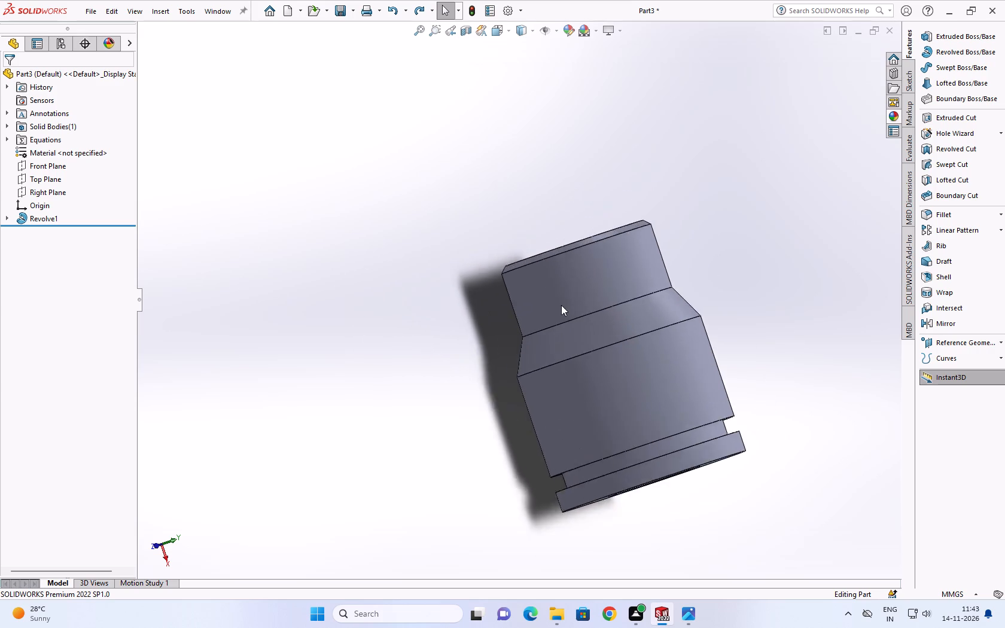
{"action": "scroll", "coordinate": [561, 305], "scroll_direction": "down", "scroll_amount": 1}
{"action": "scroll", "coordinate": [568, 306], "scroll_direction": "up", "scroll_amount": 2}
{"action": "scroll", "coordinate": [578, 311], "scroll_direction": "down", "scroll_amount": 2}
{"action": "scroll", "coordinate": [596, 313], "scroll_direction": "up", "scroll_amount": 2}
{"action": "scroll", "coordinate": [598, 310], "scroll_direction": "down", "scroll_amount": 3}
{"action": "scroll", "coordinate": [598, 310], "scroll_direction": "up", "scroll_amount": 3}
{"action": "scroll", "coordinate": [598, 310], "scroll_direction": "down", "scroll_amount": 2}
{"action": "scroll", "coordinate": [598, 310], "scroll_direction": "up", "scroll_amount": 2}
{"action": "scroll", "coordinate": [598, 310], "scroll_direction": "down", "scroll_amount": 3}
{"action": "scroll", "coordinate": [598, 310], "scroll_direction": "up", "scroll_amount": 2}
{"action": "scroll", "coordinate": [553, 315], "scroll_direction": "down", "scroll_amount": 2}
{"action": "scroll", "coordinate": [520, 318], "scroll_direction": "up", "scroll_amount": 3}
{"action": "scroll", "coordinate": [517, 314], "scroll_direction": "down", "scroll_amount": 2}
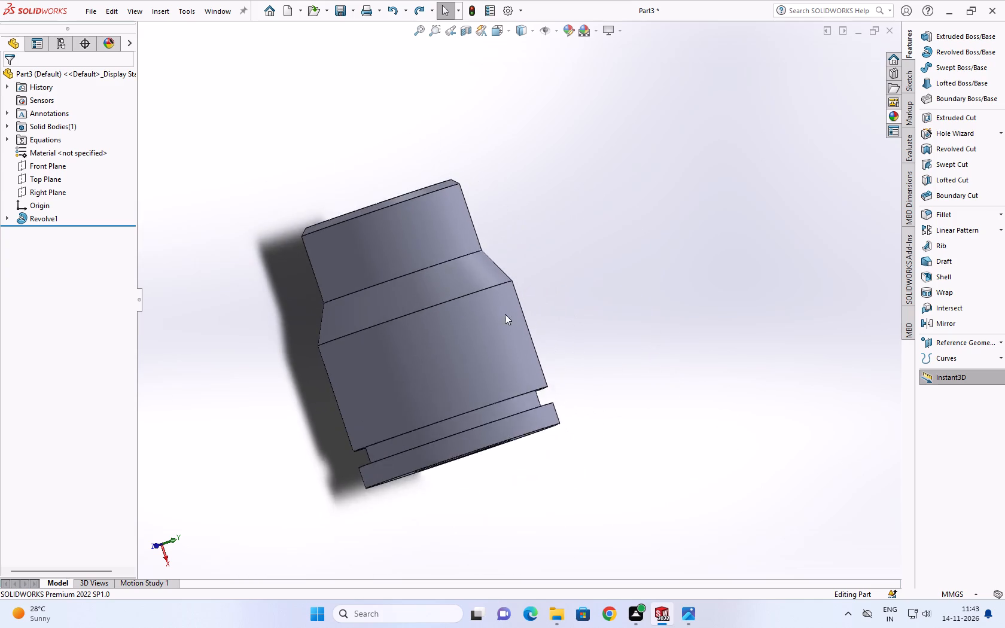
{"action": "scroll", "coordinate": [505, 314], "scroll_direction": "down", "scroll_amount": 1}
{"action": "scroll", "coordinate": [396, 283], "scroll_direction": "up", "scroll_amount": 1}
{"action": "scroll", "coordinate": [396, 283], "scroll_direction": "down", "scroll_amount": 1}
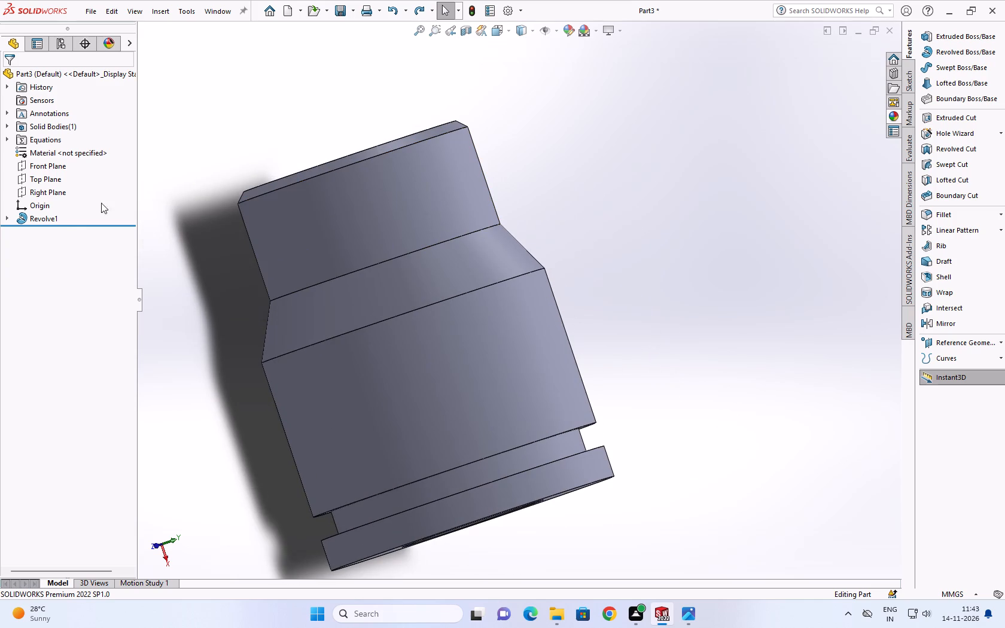
Sketch a corner rectangle about 3.8 mm wide and 4 mm high on the Front Plane, straddling the narrow cylinder's upper outline.
{"action": "left_click", "coordinate": [59, 195]}
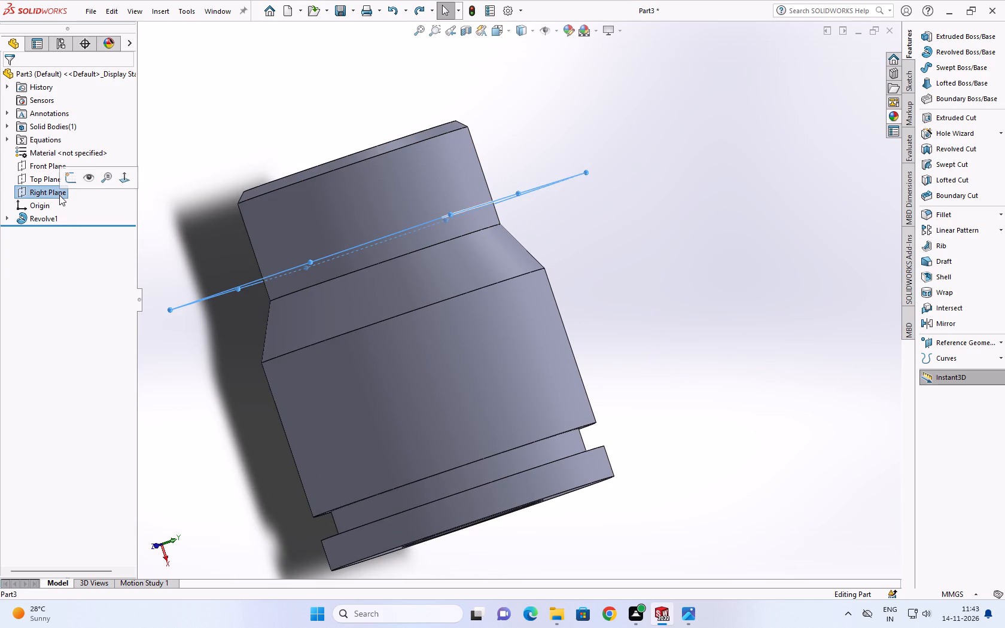
{"action": "left_click", "coordinate": [23, 169]}
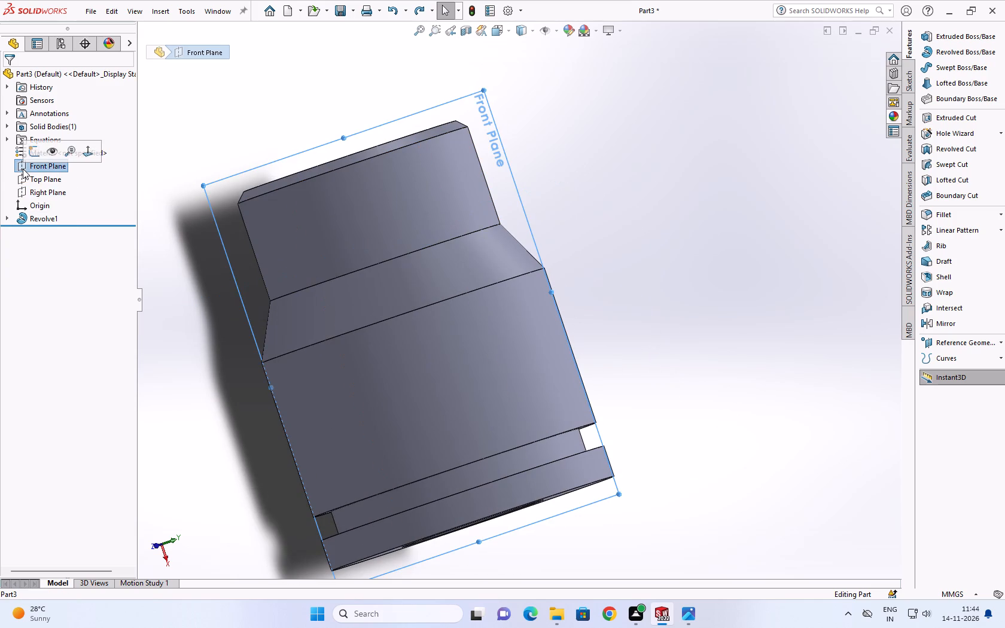
{"action": "left_click", "coordinate": [32, 150]}
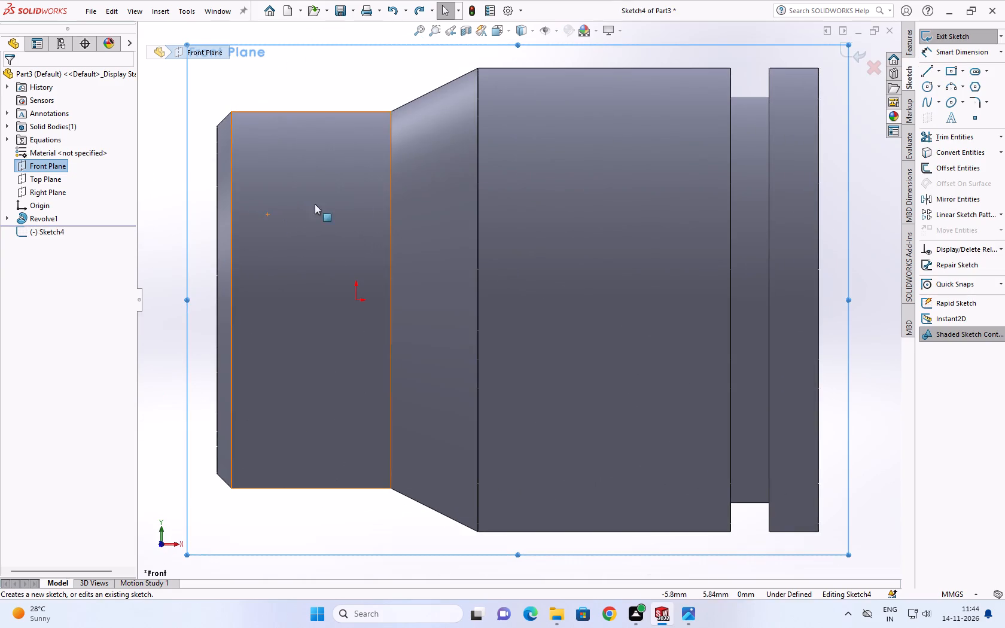
{"action": "left_click", "coordinate": [961, 68]}
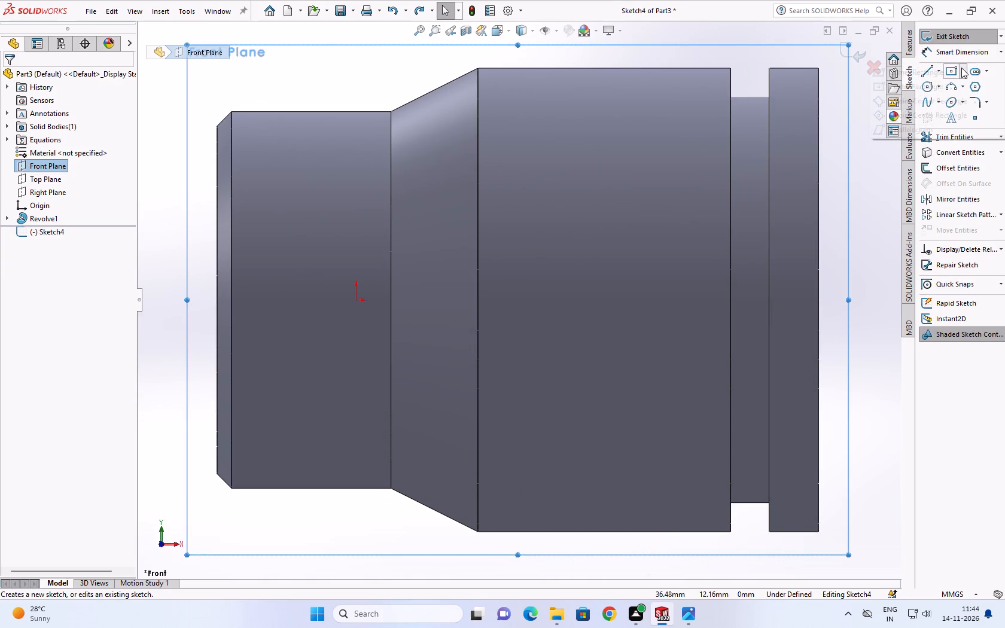
{"action": "left_click", "coordinate": [904, 74]}
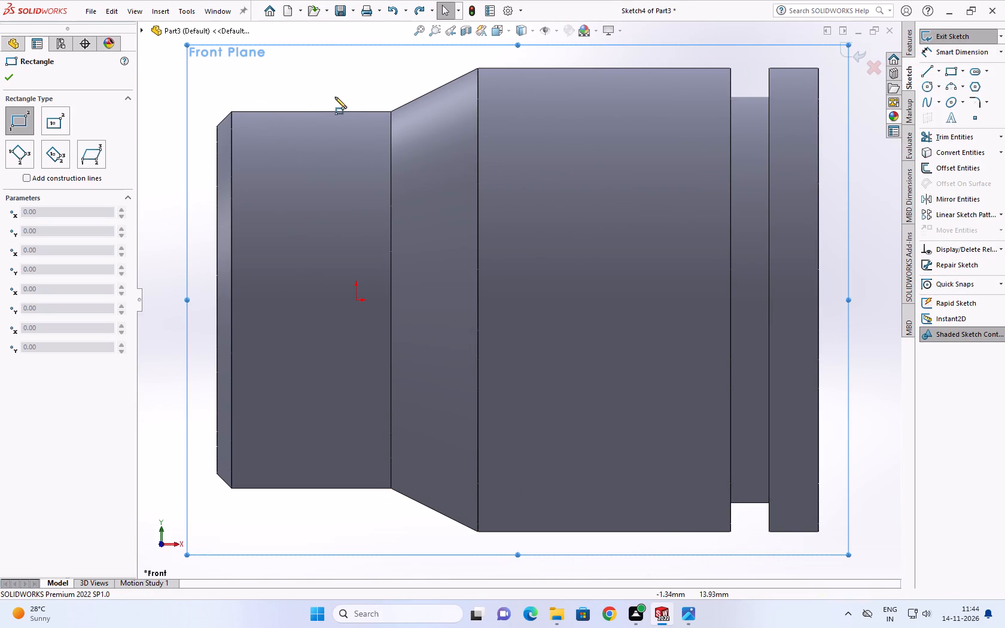
{"action": "left_click", "coordinate": [274, 75]}
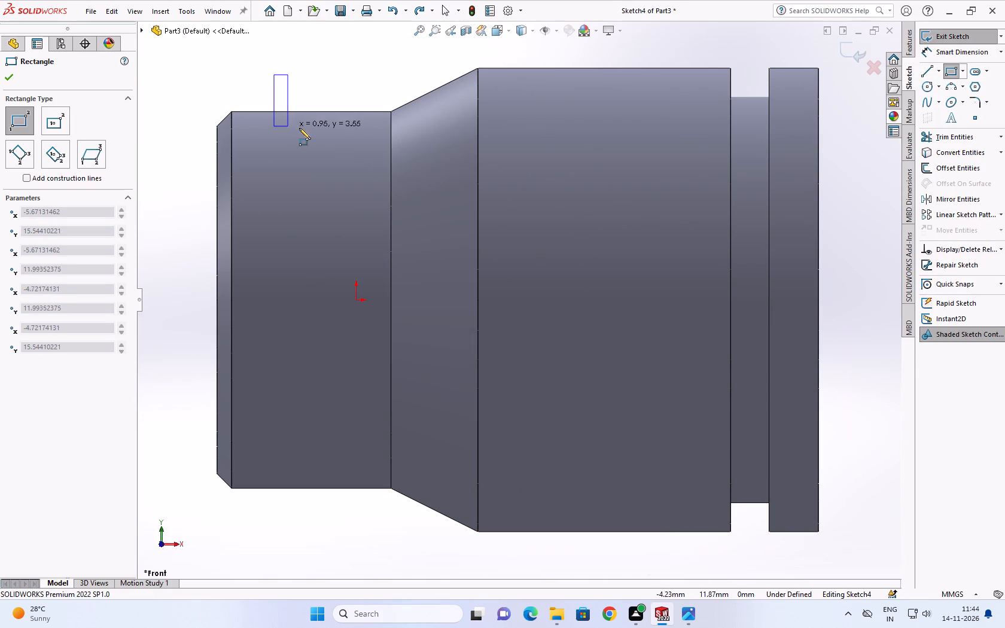
{"action": "left_click", "coordinate": [329, 133]}
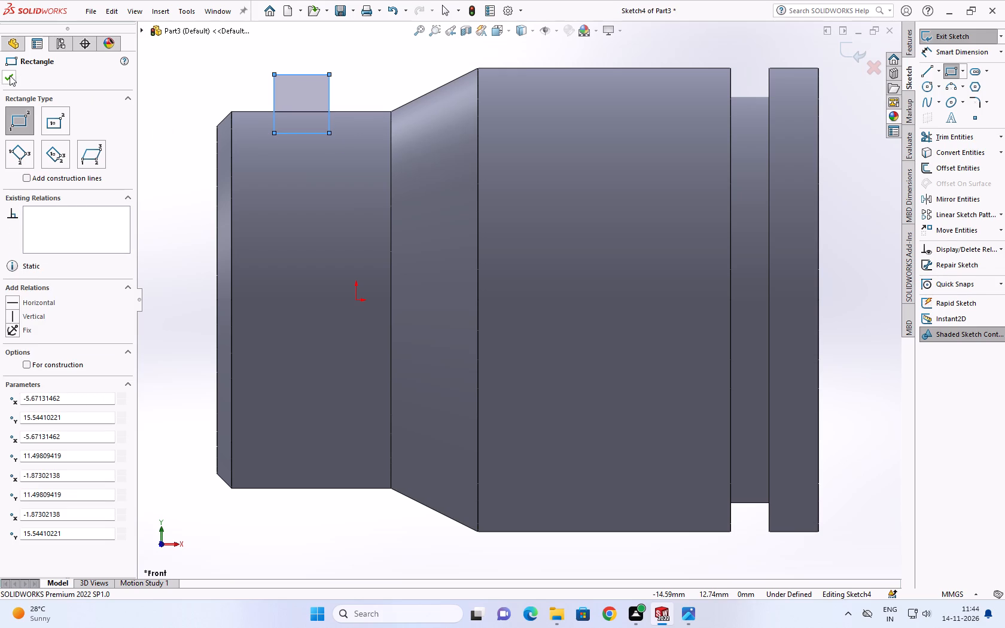
{"action": "left_click", "coordinate": [8, 75]}
Dimension the rectangle's width to 3 mm.
{"action": "left_click", "coordinate": [962, 51]}
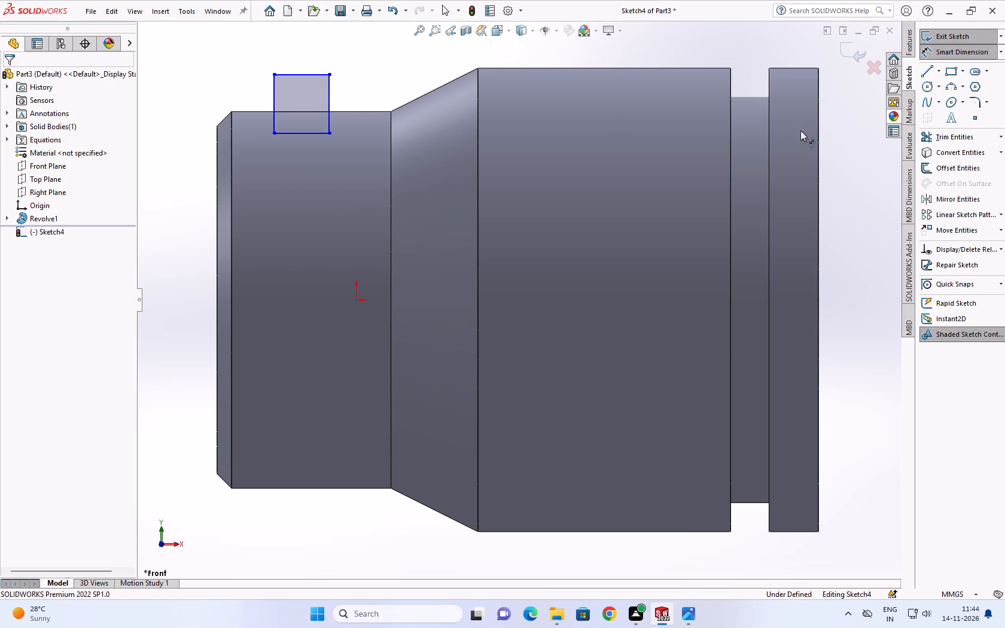
{"action": "scroll", "coordinate": [344, 254], "scroll_direction": "up", "scroll_amount": 1}
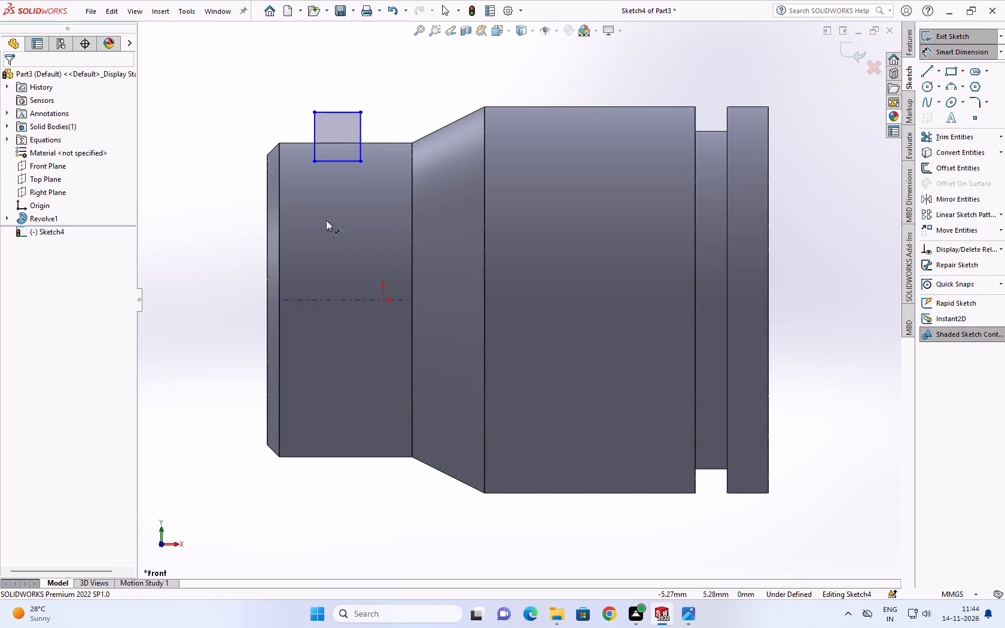
{"action": "left_click", "coordinate": [339, 163]}
{"action": "left_click", "coordinate": [339, 179]}
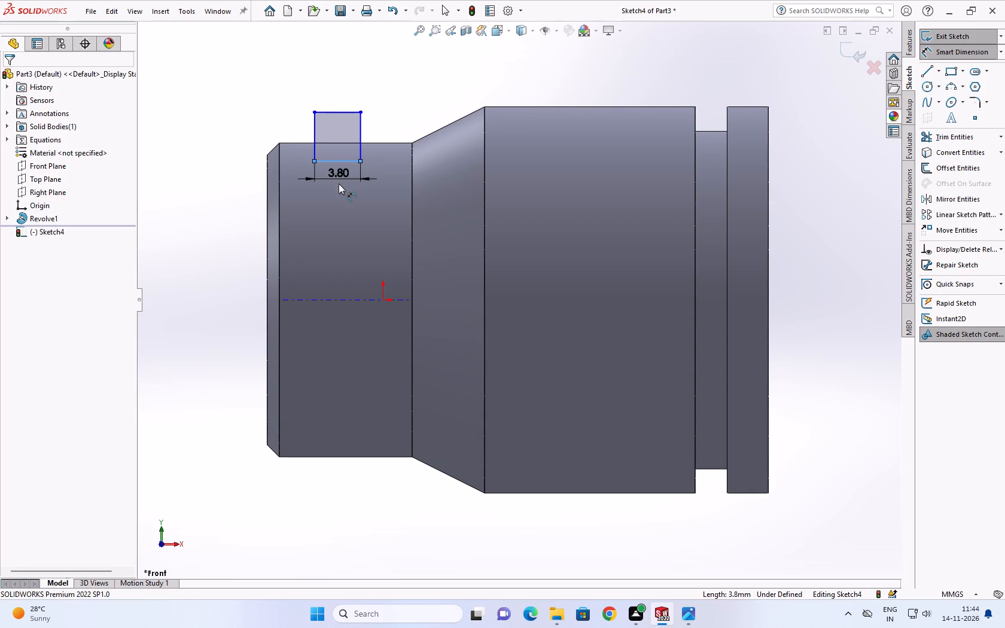
{"action": "key", "text": "3"}
{"action": "key", "text": "Return"}
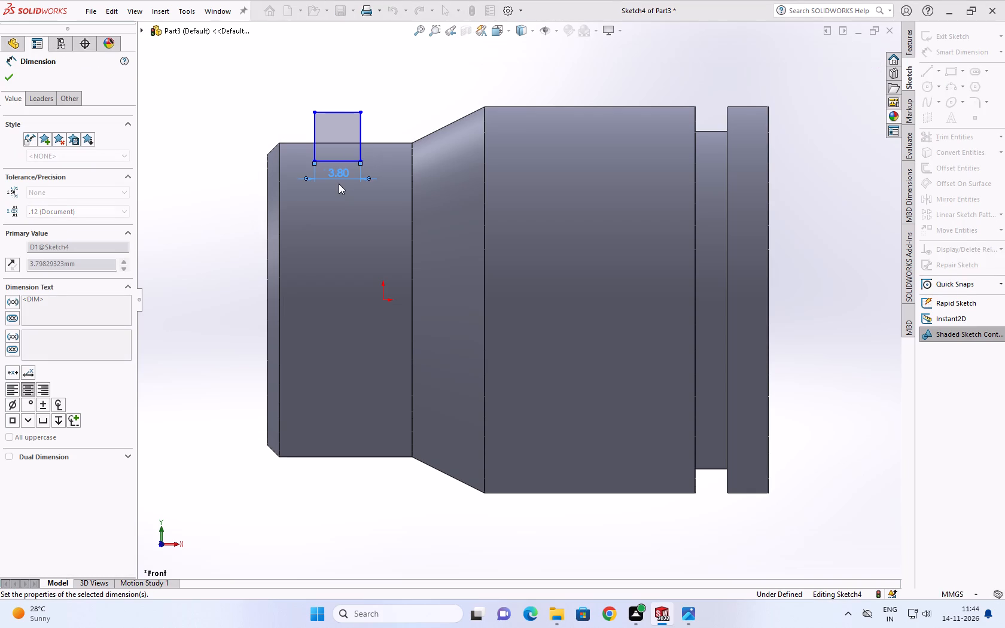
Dimension the rectangle's nearer vertical side 3 mm from the edge where the chamfer meets the narrow cylinder.
{"action": "scroll", "coordinate": [336, 177], "scroll_direction": "down", "scroll_amount": 4}
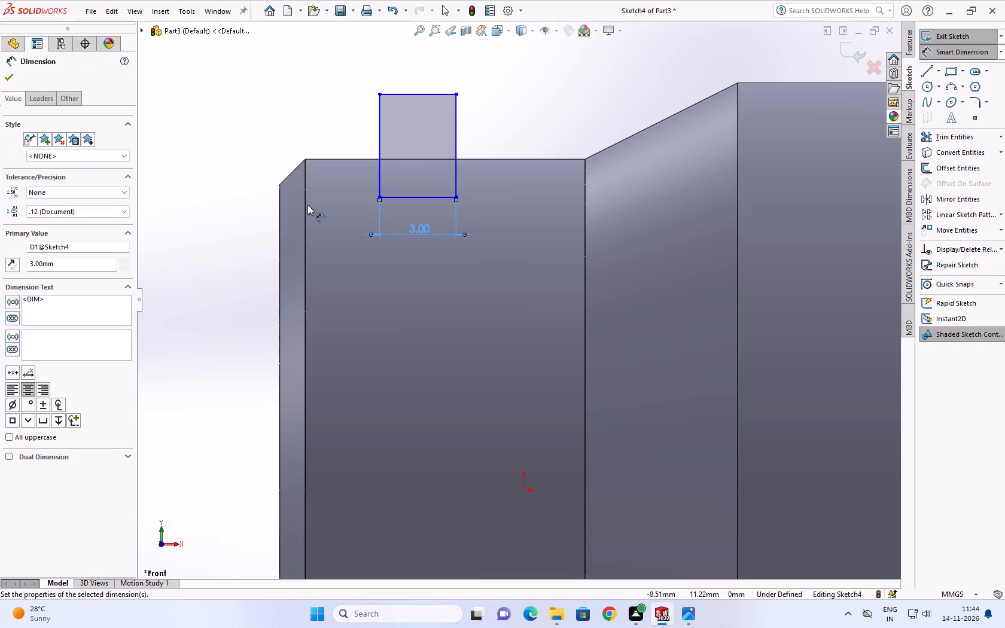
{"action": "left_click", "coordinate": [306, 206]}
{"action": "left_click", "coordinate": [379, 178]}
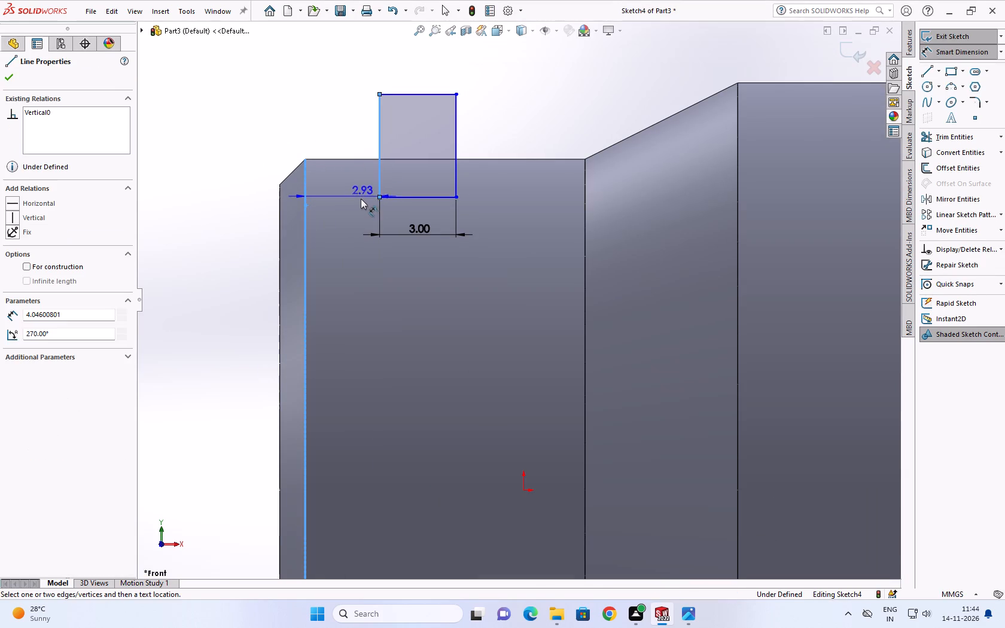
{"action": "left_click", "coordinate": [358, 200]}
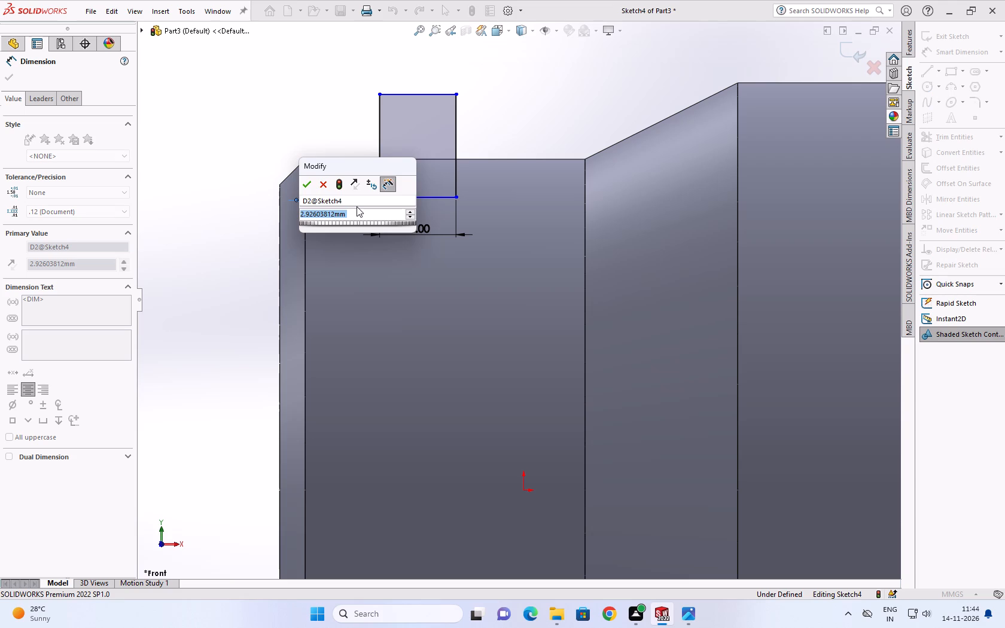
{"action": "key", "text": "3"}
{"action": "key", "text": "Return"}
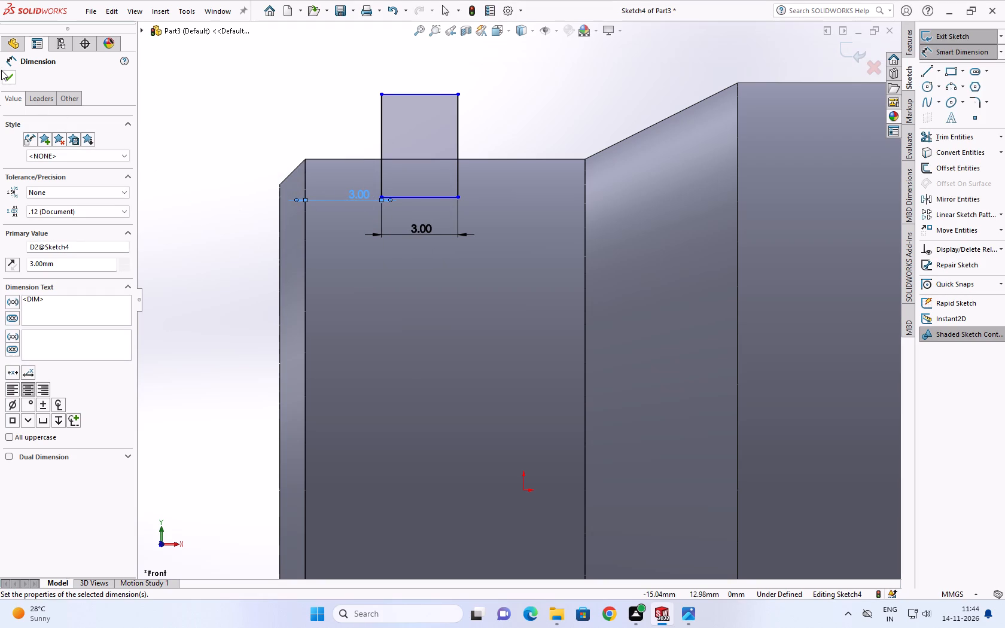
Draw a horizontal centerline through the origin along the part's axis, extending past both ends of the bushing.
{"action": "left_click", "coordinate": [13, 76]}
{"action": "scroll", "coordinate": [359, 244], "scroll_direction": "up", "scroll_amount": 2}
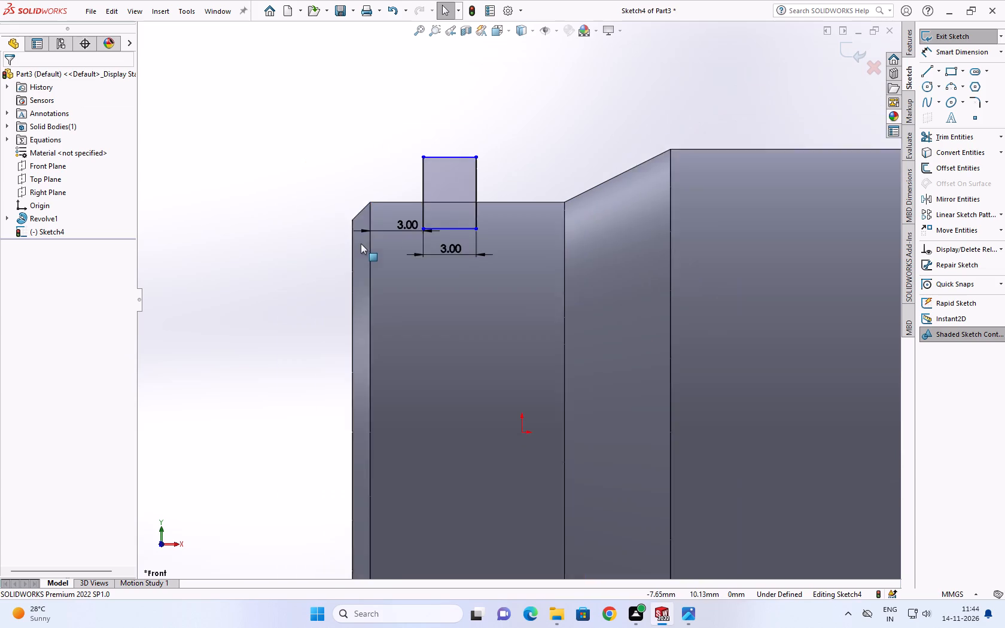
{"action": "scroll", "coordinate": [361, 243], "scroll_direction": "up", "scroll_amount": 1}
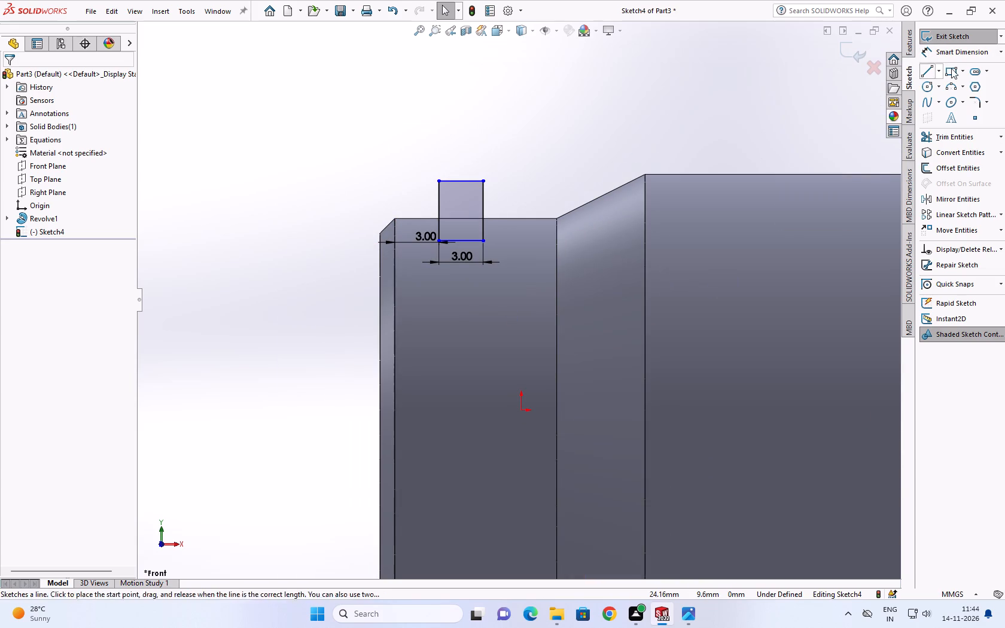
{"action": "left_click", "coordinate": [940, 69]}
{"action": "left_click", "coordinate": [936, 87]}
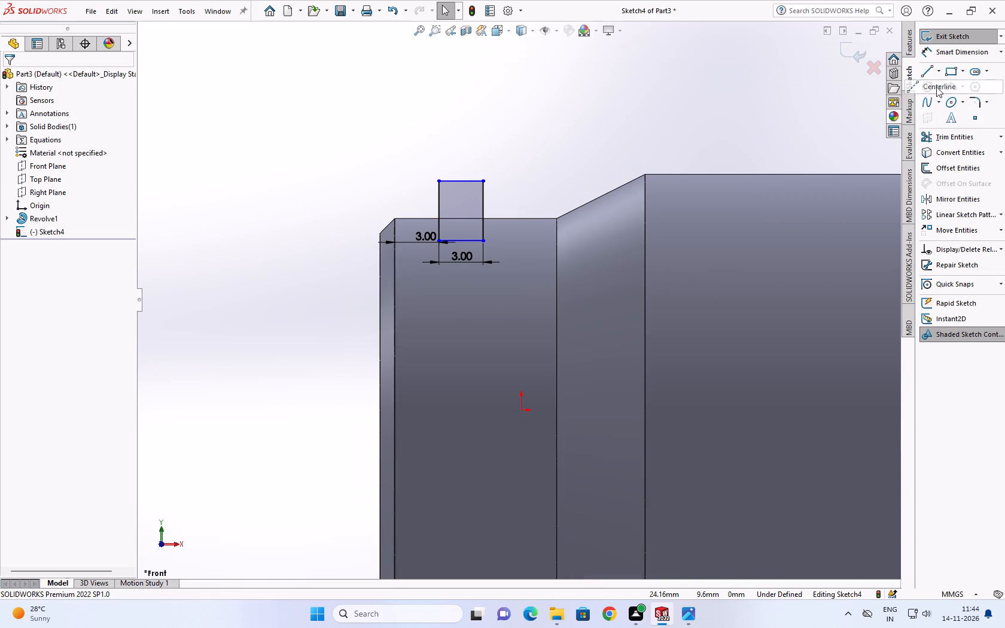
{"action": "scroll", "coordinate": [683, 370], "scroll_direction": "up", "scroll_amount": 4}
{"action": "left_click", "coordinate": [389, 350]}
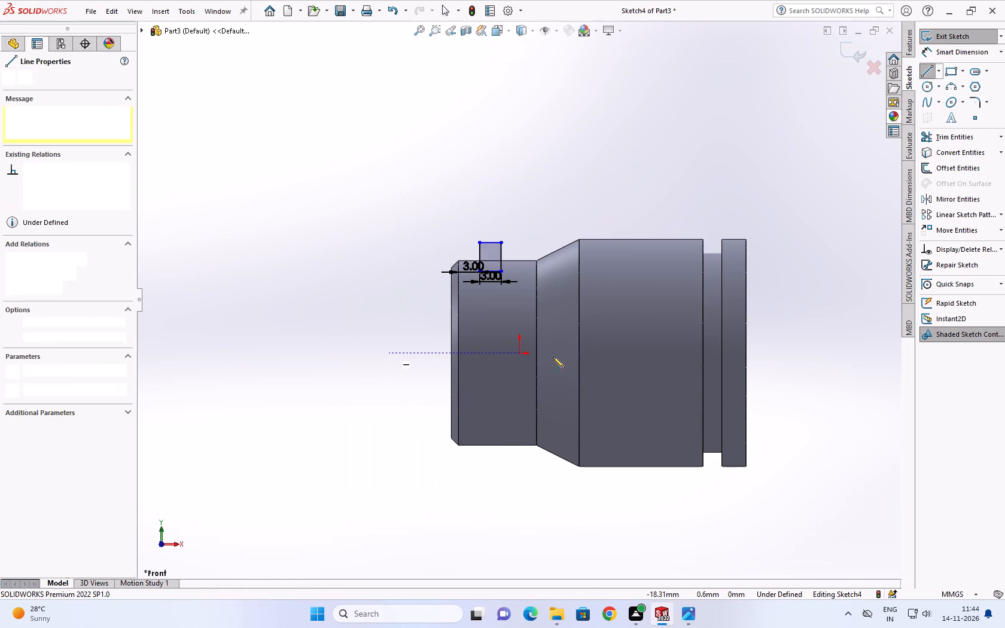
{"action": "left_click", "coordinate": [782, 356]}
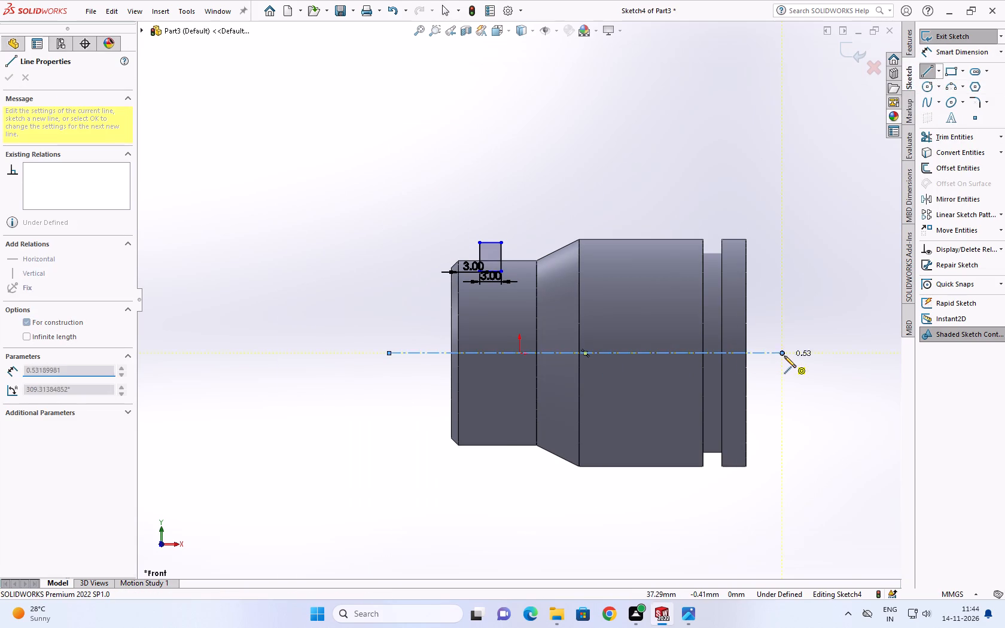
{"action": "key", "text": "Escape"}
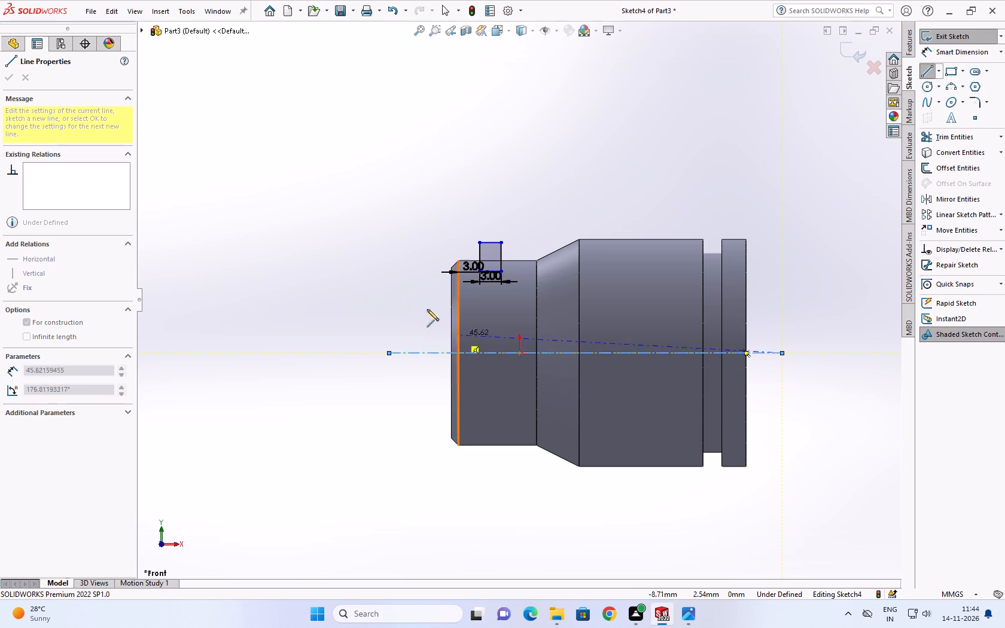
{"action": "key", "text": "Escape"}
{"action": "key", "text": "Escape"}
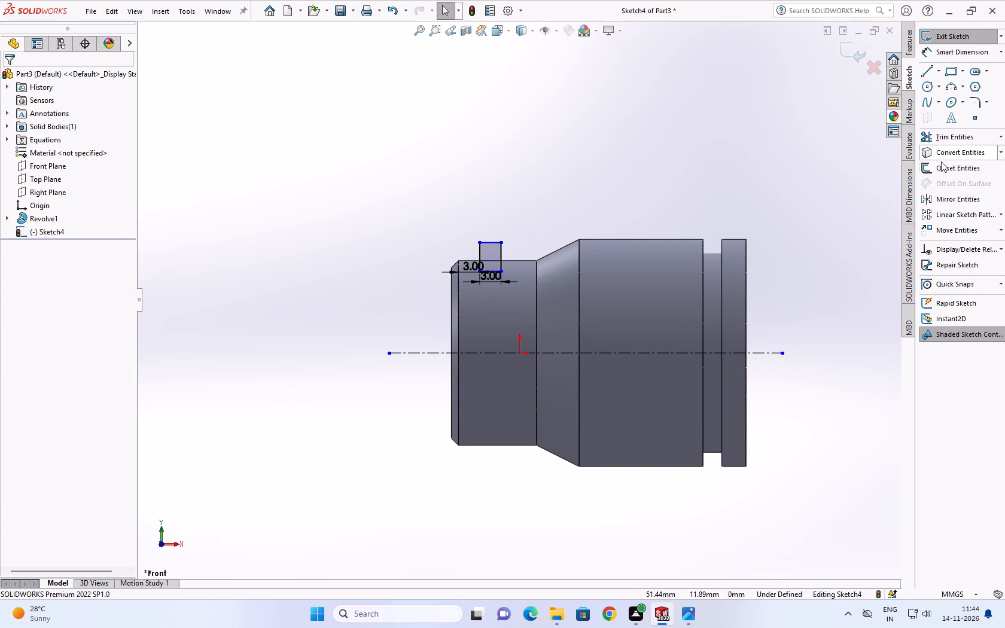
Revolve-cut the rectangle 360° about the centerline to form a groove around the narrow cylinder.
{"action": "left_click", "coordinate": [908, 44]}
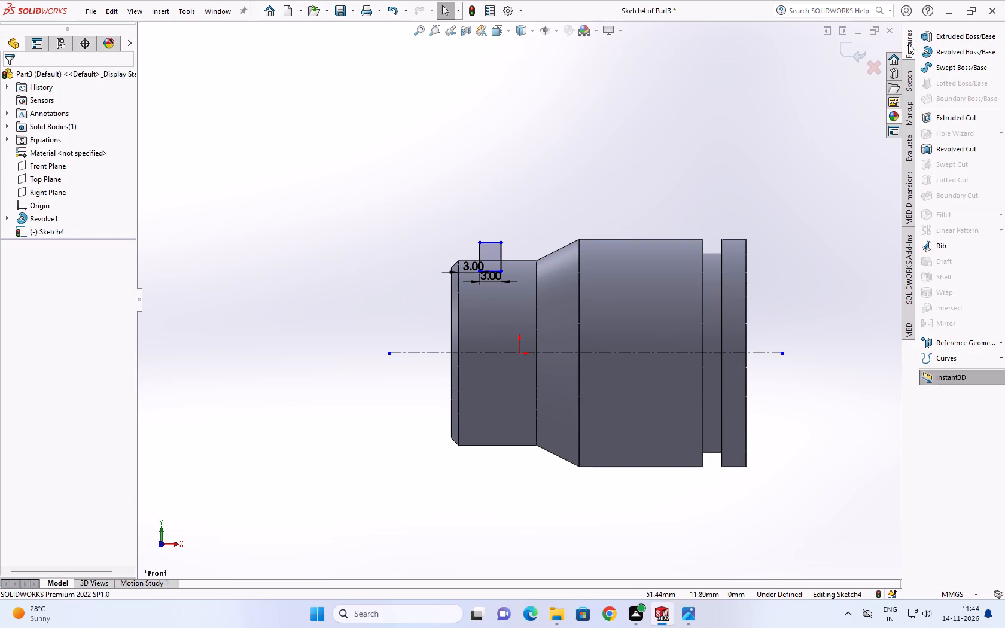
{"action": "left_click", "coordinate": [949, 147]}
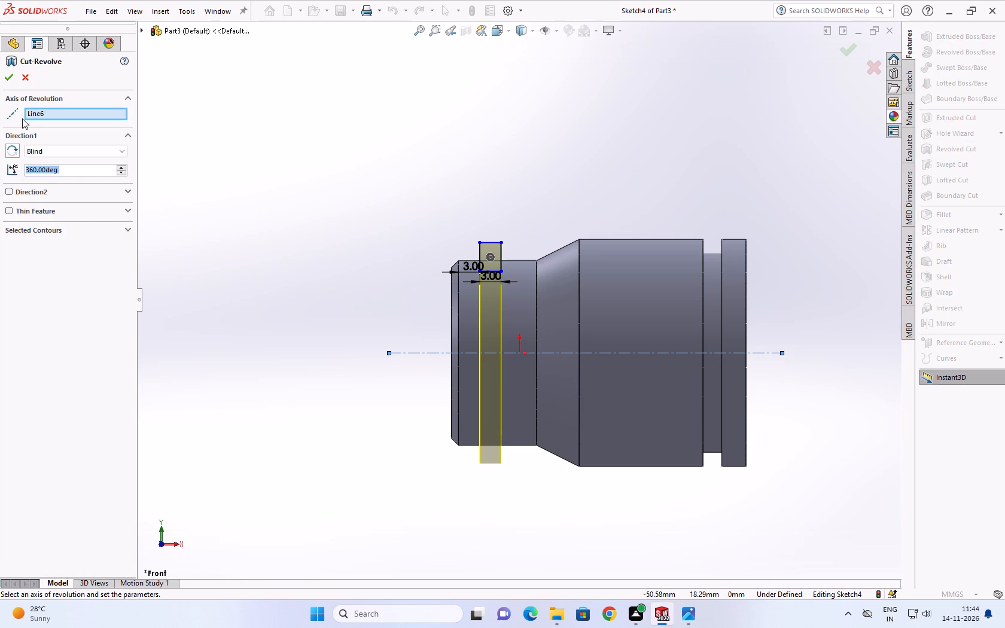
{"action": "left_click", "coordinate": [12, 80]}
{"action": "left_click", "coordinate": [379, 180]}
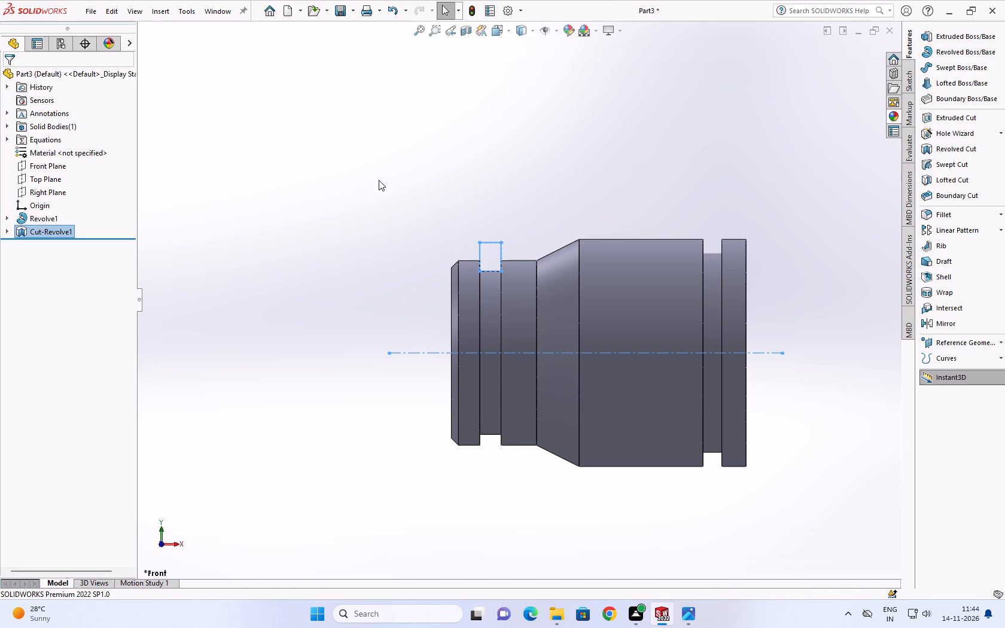
Examine the grooved bushing from all sides, including both end faces, the bores and the two grooves.
{"action": "scroll", "coordinate": [474, 218], "scroll_direction": "down", "scroll_amount": 1}
{"action": "middle_click_drag", "start_coordinate": [507, 215], "coordinate": [795, 97]}
{"action": "scroll", "coordinate": [777, 45], "scroll_direction": "up", "scroll_amount": 1}
{"action": "scroll", "coordinate": [699, 211], "scroll_direction": "up", "scroll_amount": 4}
{"action": "scroll", "coordinate": [639, 201], "scroll_direction": "down", "scroll_amount": 1}
{"action": "scroll", "coordinate": [619, 289], "scroll_direction": "down", "scroll_amount": 2}
{"action": "scroll", "coordinate": [618, 291], "scroll_direction": "up", "scroll_amount": 1}
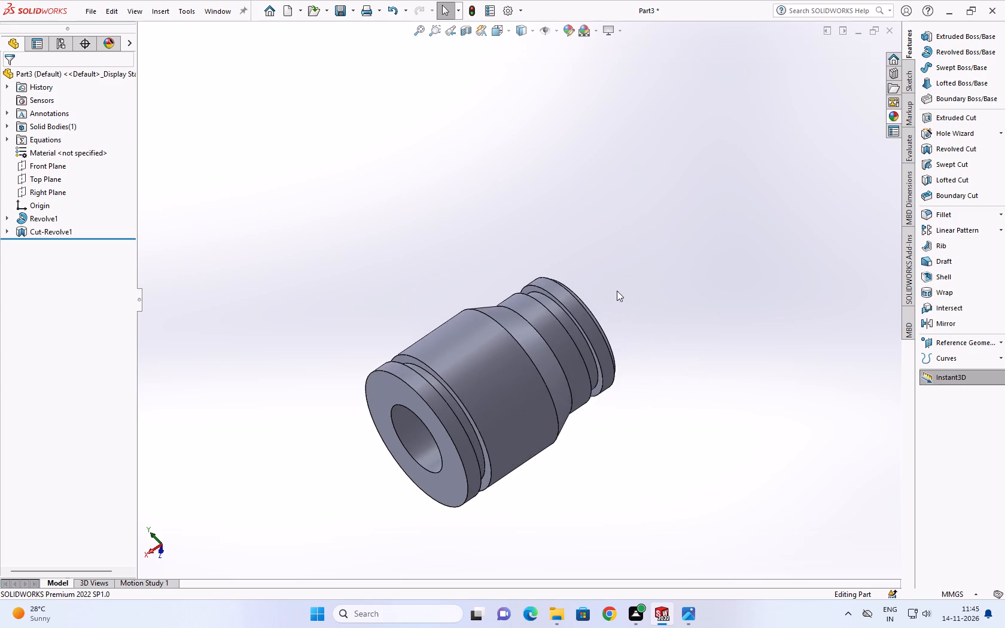
{"action": "middle_click_drag", "start_coordinate": [617, 291], "coordinate": [306, 104]}
{"action": "scroll", "coordinate": [443, 361], "scroll_direction": "up", "scroll_amount": 3}
{"action": "scroll", "coordinate": [500, 373], "scroll_direction": "down", "scroll_amount": 3}
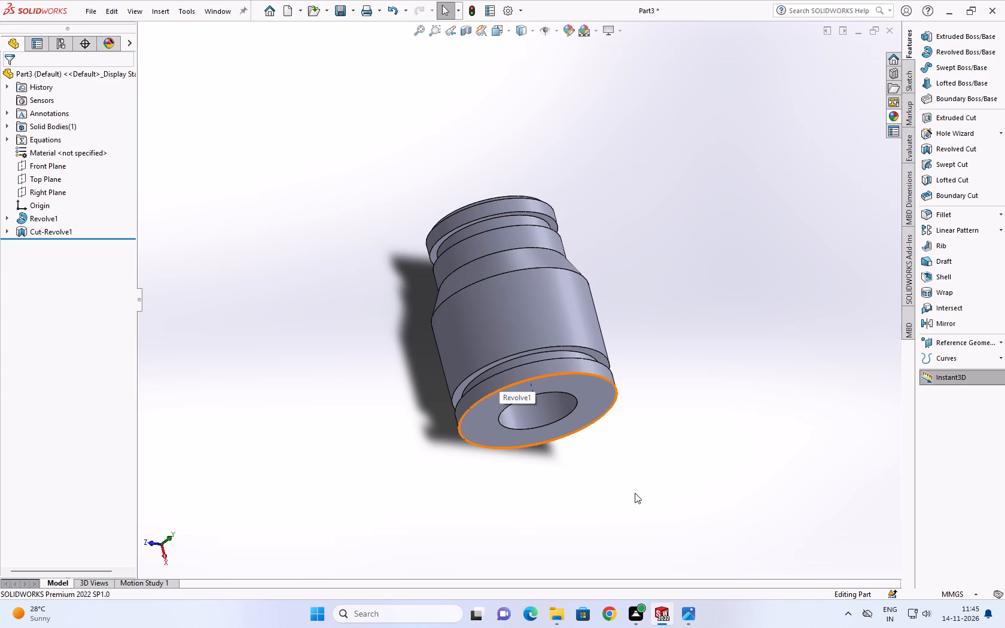
{"action": "scroll", "coordinate": [565, 481], "scroll_direction": "up", "scroll_amount": 1}
{"action": "scroll", "coordinate": [522, 400], "scroll_direction": "down", "scroll_amount": 3}
{"action": "middle_click_drag", "start_coordinate": [521, 360], "coordinate": [671, 476]}
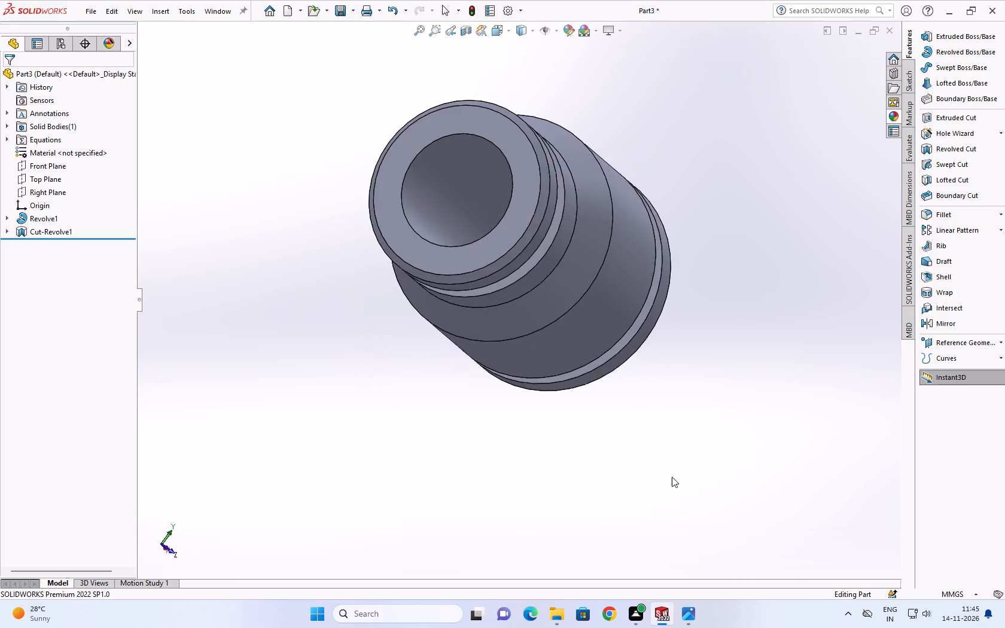
{"action": "scroll", "coordinate": [529, 406], "scroll_direction": "up", "scroll_amount": 4}
{"action": "scroll", "coordinate": [528, 220], "scroll_direction": "down", "scroll_amount": 5}
{"action": "middle_click_drag", "start_coordinate": [541, 266], "coordinate": [462, 376]}
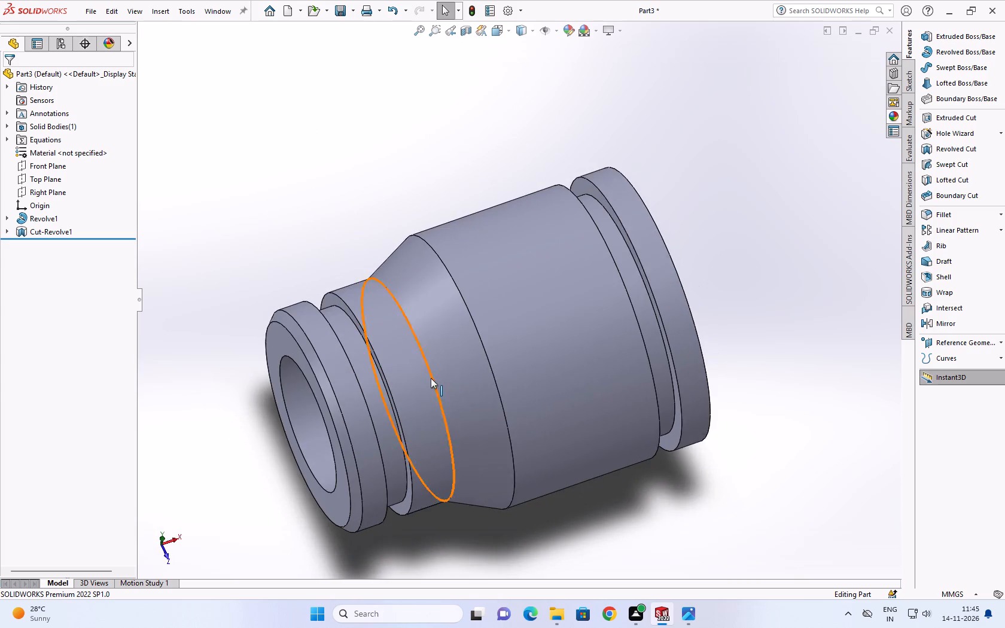
{"action": "middle_click_drag", "start_coordinate": [430, 377], "coordinate": [334, 255]}
{"action": "scroll", "coordinate": [335, 255], "scroll_direction": "up", "scroll_amount": 4}
{"action": "scroll", "coordinate": [400, 273], "scroll_direction": "down", "scroll_amount": 2}
{"action": "middle_click_drag", "start_coordinate": [473, 283], "coordinate": [560, 195]}
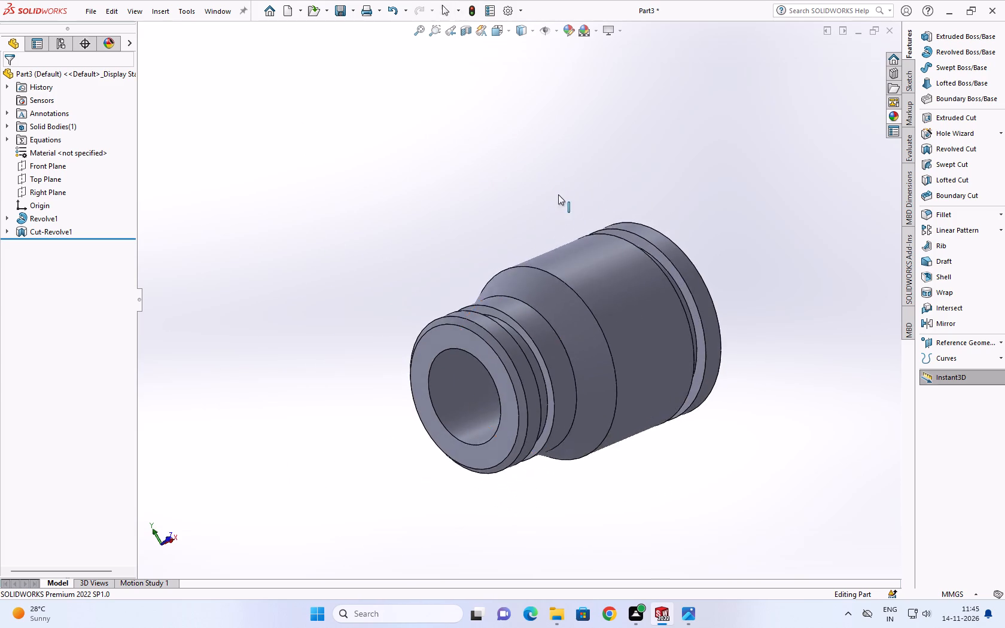
{"action": "scroll", "coordinate": [583, 293], "scroll_direction": "up", "scroll_amount": 2}
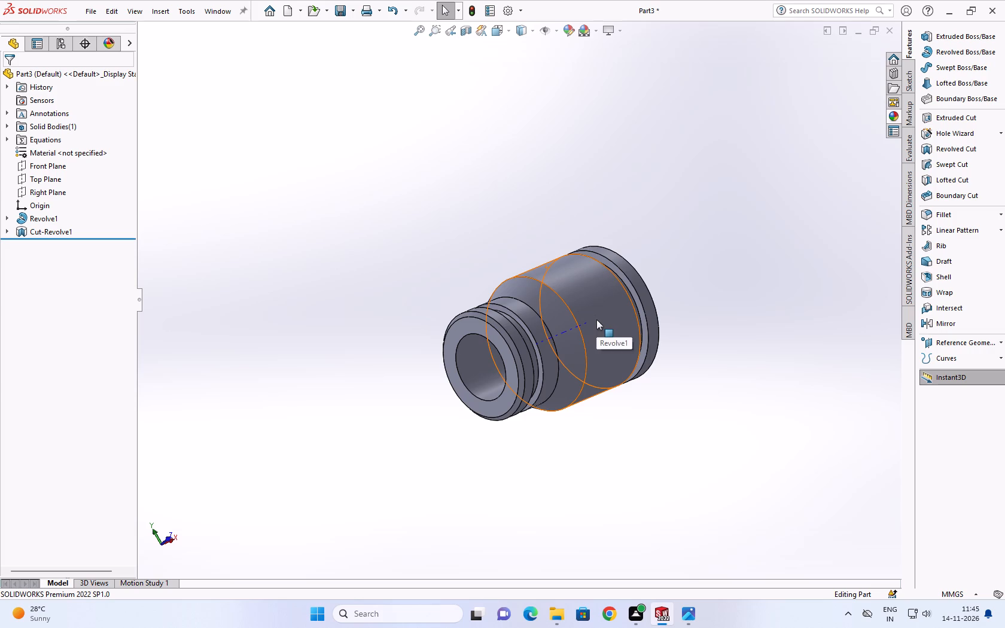
{"action": "scroll", "coordinate": [629, 347], "scroll_direction": "down", "scroll_amount": 5}
{"action": "scroll", "coordinate": [588, 376], "scroll_direction": "down", "scroll_amount": 2}
{"action": "scroll", "coordinate": [577, 375], "scroll_direction": "up", "scroll_amount": 2}
{"action": "middle_click_drag", "start_coordinate": [575, 374], "coordinate": [487, 228]}
{"action": "scroll", "coordinate": [512, 270], "scroll_direction": "up", "scroll_amount": 1}
{"action": "scroll", "coordinate": [424, 203], "scroll_direction": "up", "scroll_amount": 4}
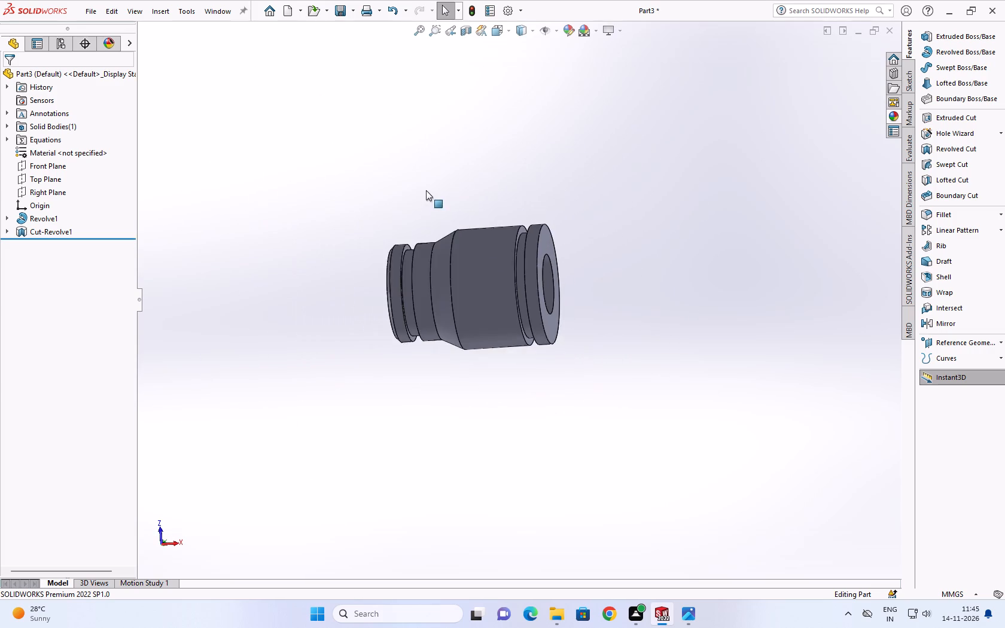
{"action": "scroll", "coordinate": [430, 199], "scroll_direction": "down", "scroll_amount": 2}
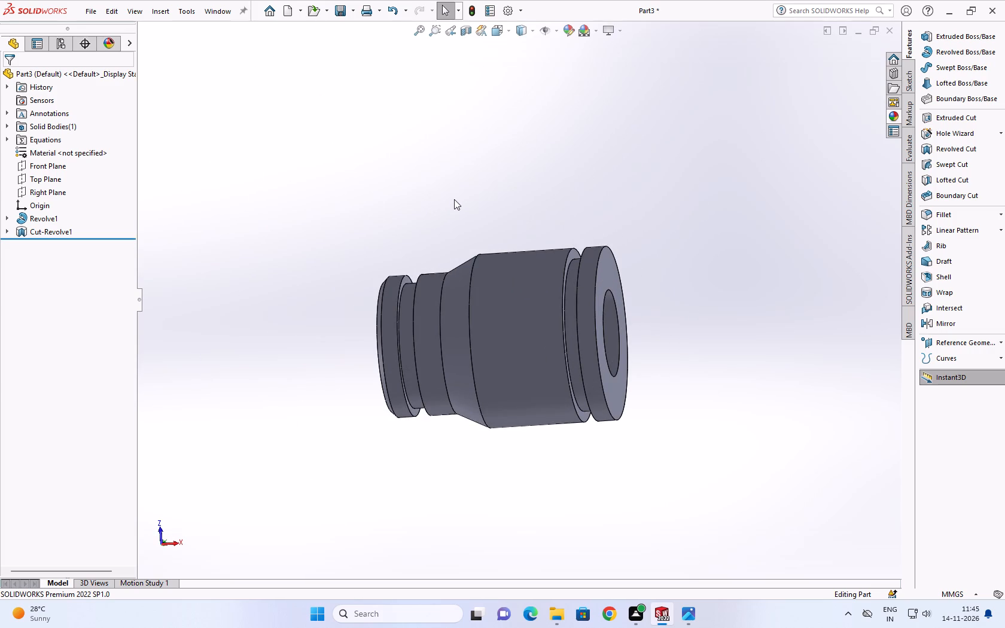
{"action": "scroll", "coordinate": [423, 243], "scroll_direction": "down", "scroll_amount": 3}
{"action": "scroll", "coordinate": [428, 462], "scroll_direction": "up", "scroll_amount": 3}
{"action": "scroll", "coordinate": [452, 439], "scroll_direction": "down", "scroll_amount": 2}
{"action": "scroll", "coordinate": [580, 417], "scroll_direction": "up", "scroll_amount": 1}
{"action": "scroll", "coordinate": [571, 415], "scroll_direction": "down", "scroll_amount": 1}
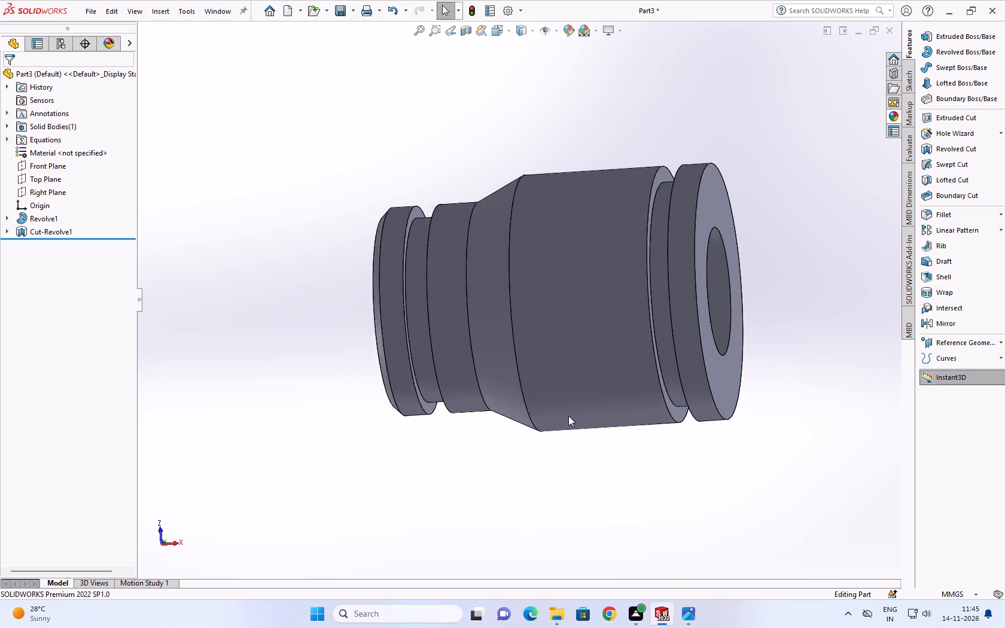
{"action": "scroll", "coordinate": [566, 406], "scroll_direction": "up", "scroll_amount": 3}
{"action": "scroll", "coordinate": [614, 315], "scroll_direction": "down", "scroll_amount": 2}
{"action": "middle_click_drag", "start_coordinate": [597, 274], "coordinate": [601, 256]}
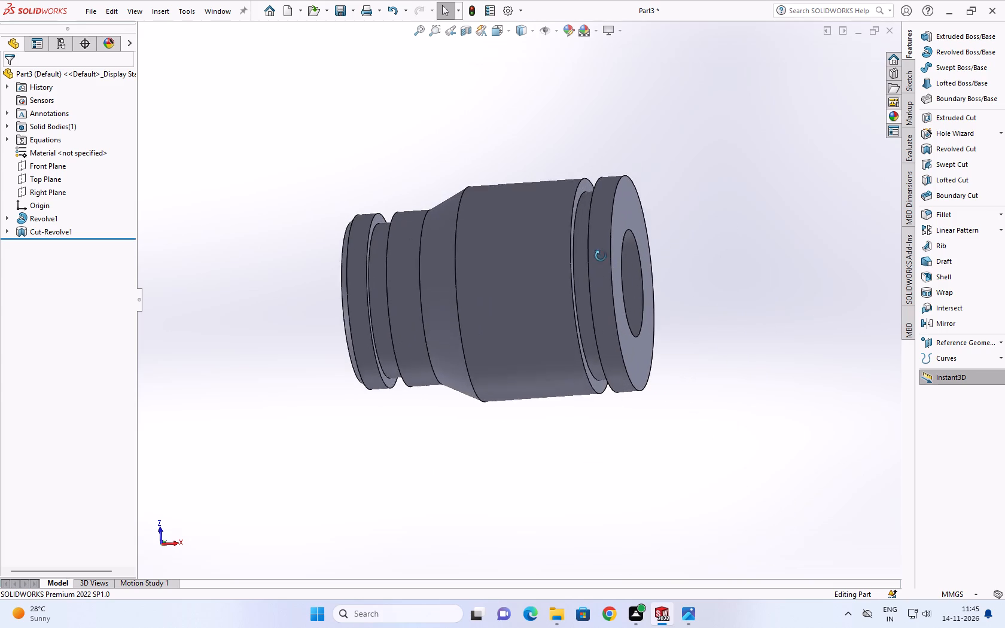
{"action": "middle_click_drag", "start_coordinate": [601, 256], "coordinate": [705, 9]}
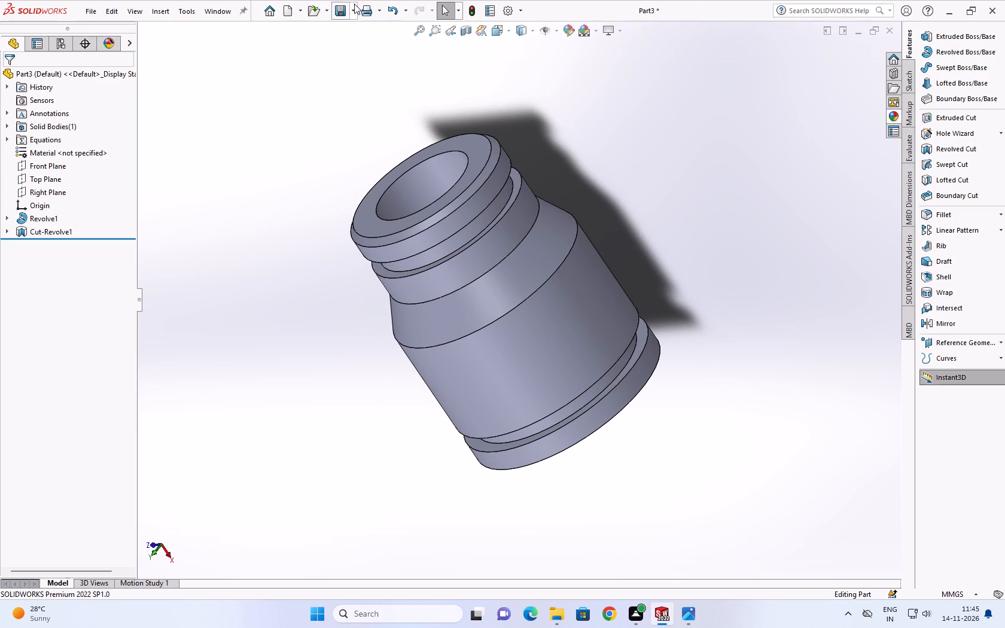
Save the part as 1.3 in the part 14 folder.
{"action": "left_click", "coordinate": [342, 5]}
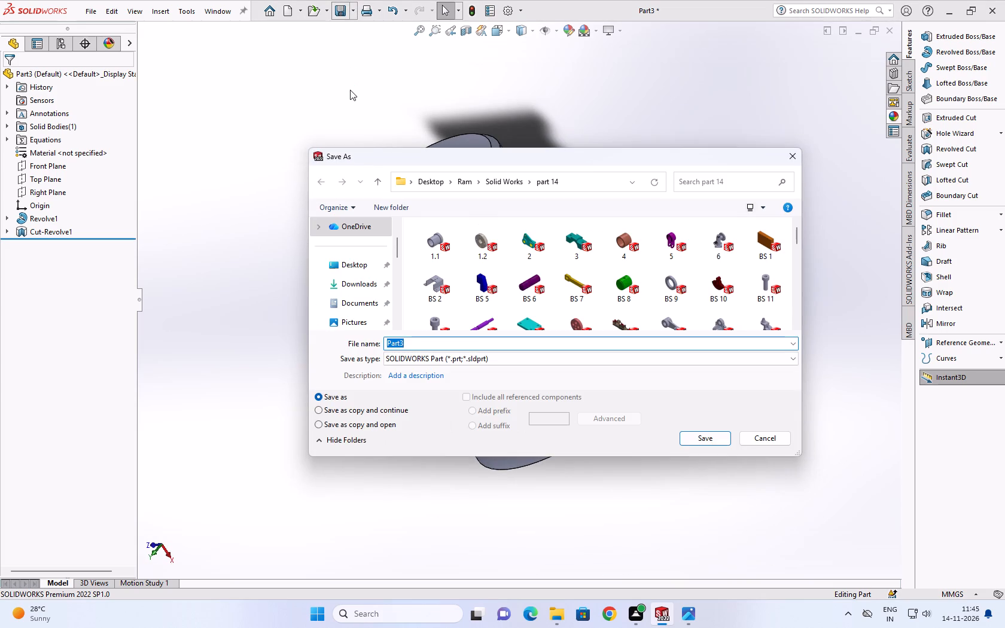
{"action": "type", "text": "1.3"}
{"action": "key", "text": "Return"}
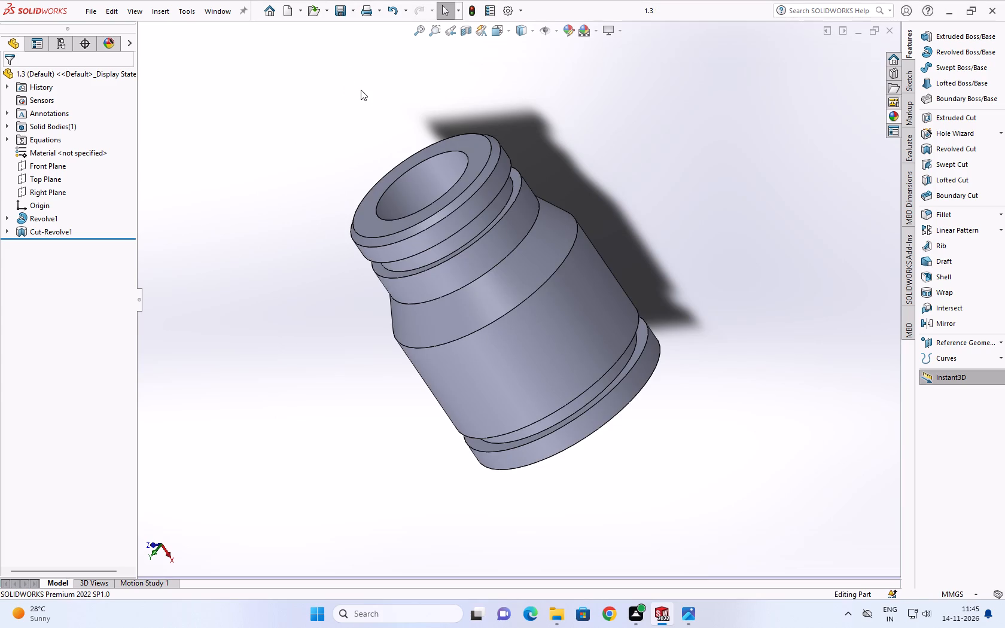
Colour the four outer cylindrical faces on either side of the two grooves red (RGB 255, 0, 0).
{"action": "scroll", "coordinate": [353, 122], "scroll_direction": "down", "scroll_amount": 1}
{"action": "scroll", "coordinate": [507, 215], "scroll_direction": "down", "scroll_amount": 3}
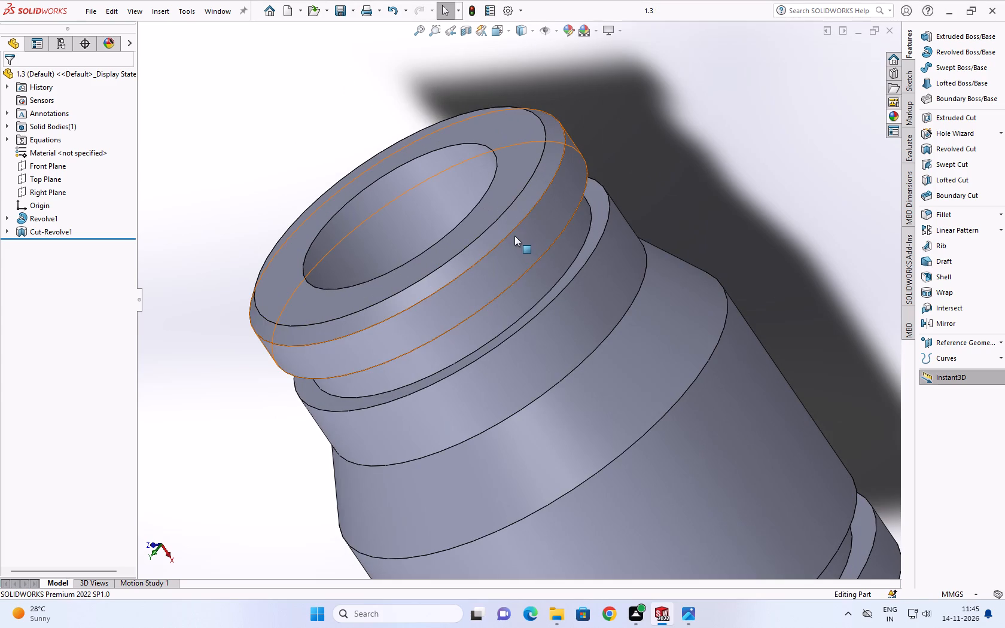
{"action": "left_click", "coordinate": [514, 236]}
{"action": "left_click", "coordinate": [564, 28]}
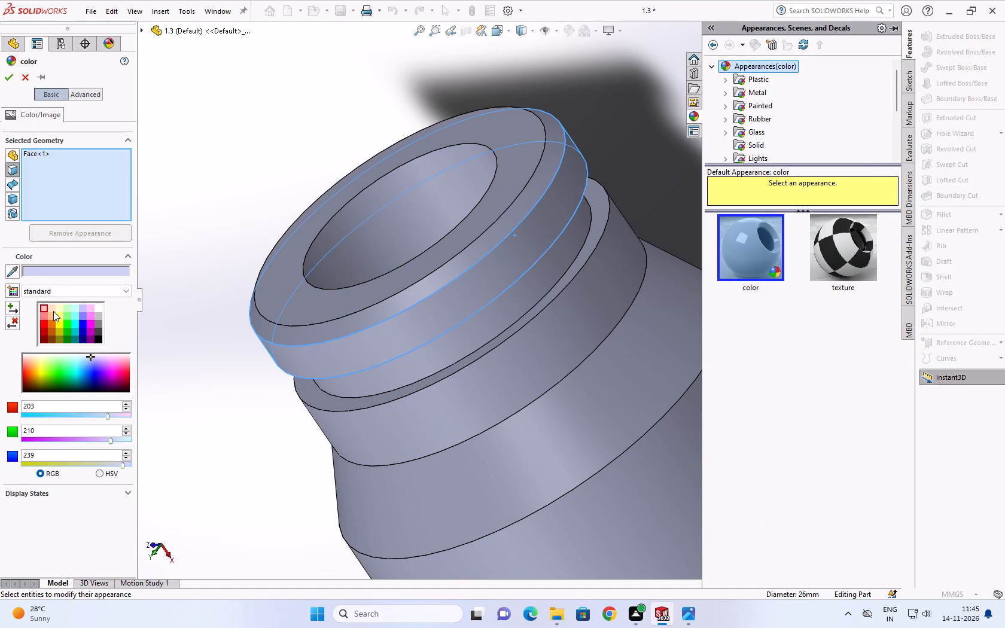
{"action": "left_click", "coordinate": [44, 326]}
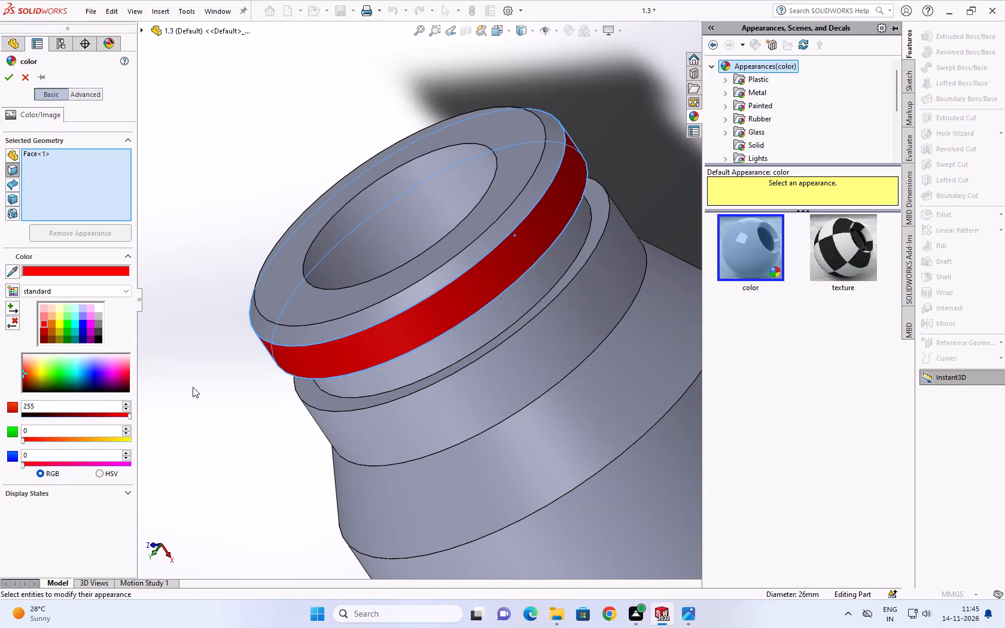
{"action": "left_click", "coordinate": [514, 386]}
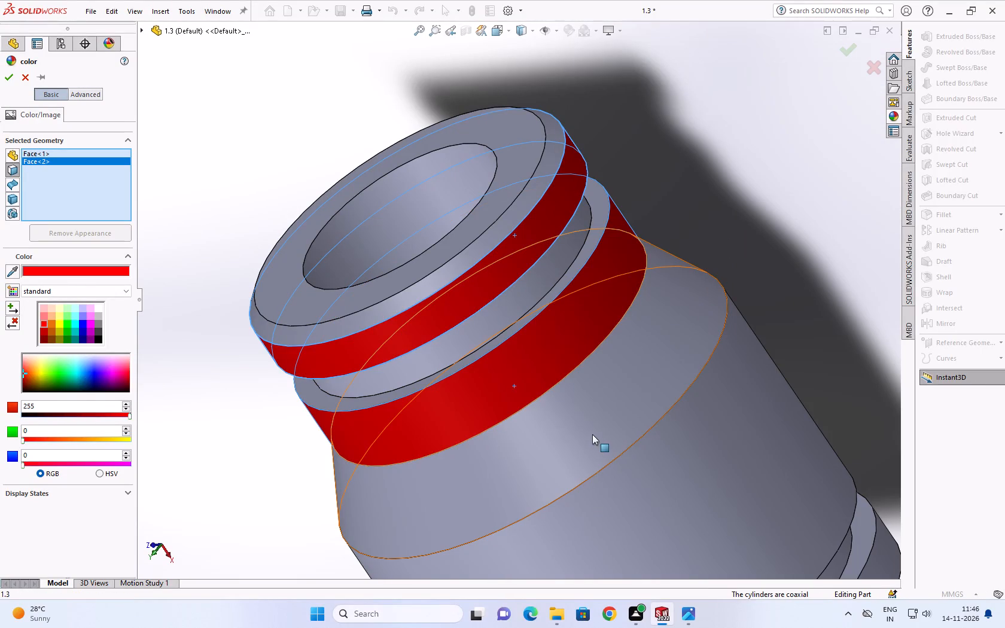
{"action": "left_click", "coordinate": [701, 472]}
{"action": "scroll", "coordinate": [708, 474], "scroll_direction": "up", "scroll_amount": 5}
{"action": "scroll", "coordinate": [729, 531], "scroll_direction": "up", "scroll_amount": 1}
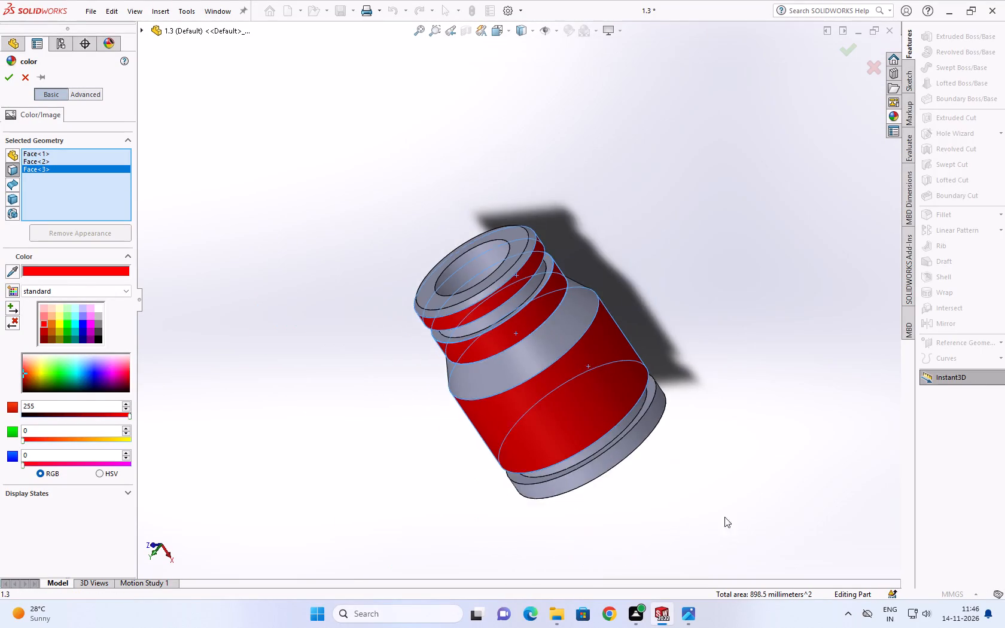
{"action": "scroll", "coordinate": [724, 517], "scroll_direction": "up", "scroll_amount": 2}
{"action": "scroll", "coordinate": [645, 454], "scroll_direction": "down", "scroll_amount": 5}
{"action": "left_click", "coordinate": [513, 386]}
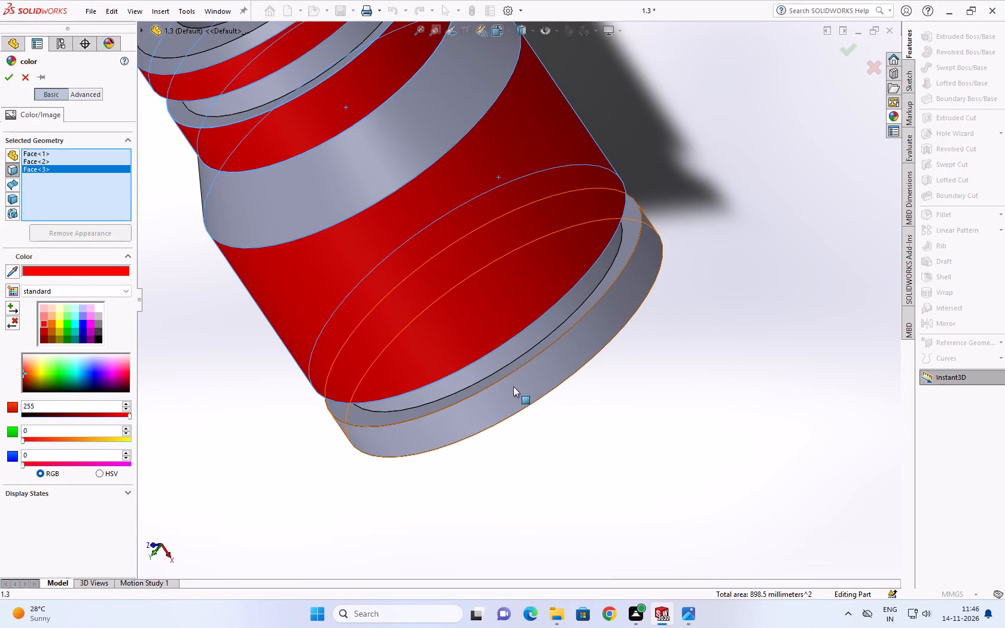
{"action": "scroll", "coordinate": [517, 386], "scroll_direction": "up", "scroll_amount": 2}
{"action": "middle_click_drag", "start_coordinate": [511, 375], "coordinate": [567, 90]}
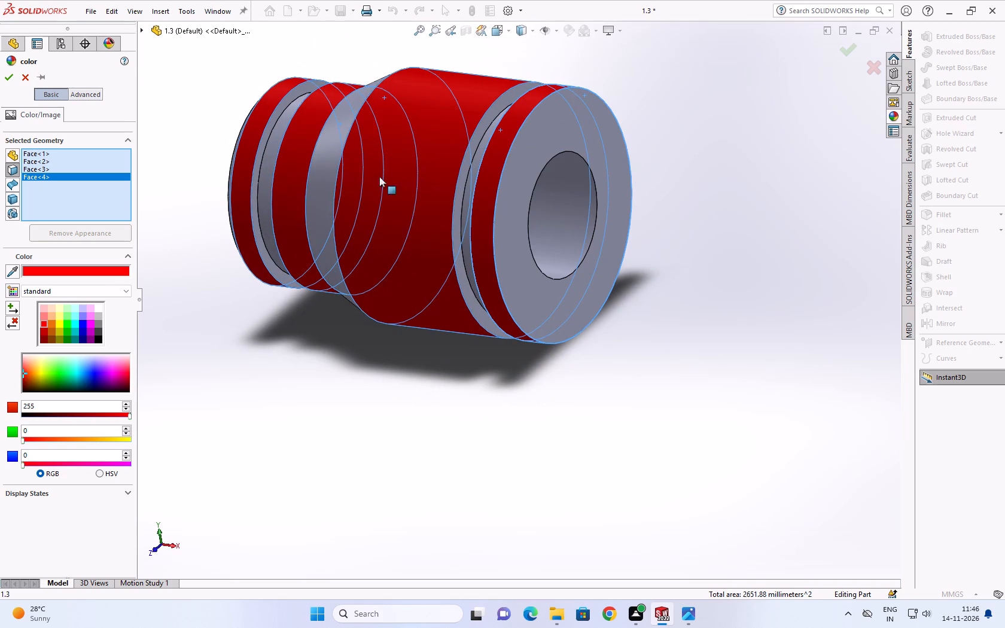
{"action": "left_click", "coordinate": [7, 72]}
Apply the brushed nickel metal appearance to the floor face of the groove on the bushing's narrow end.
{"action": "scroll", "coordinate": [402, 94], "scroll_direction": "up", "scroll_amount": 1}
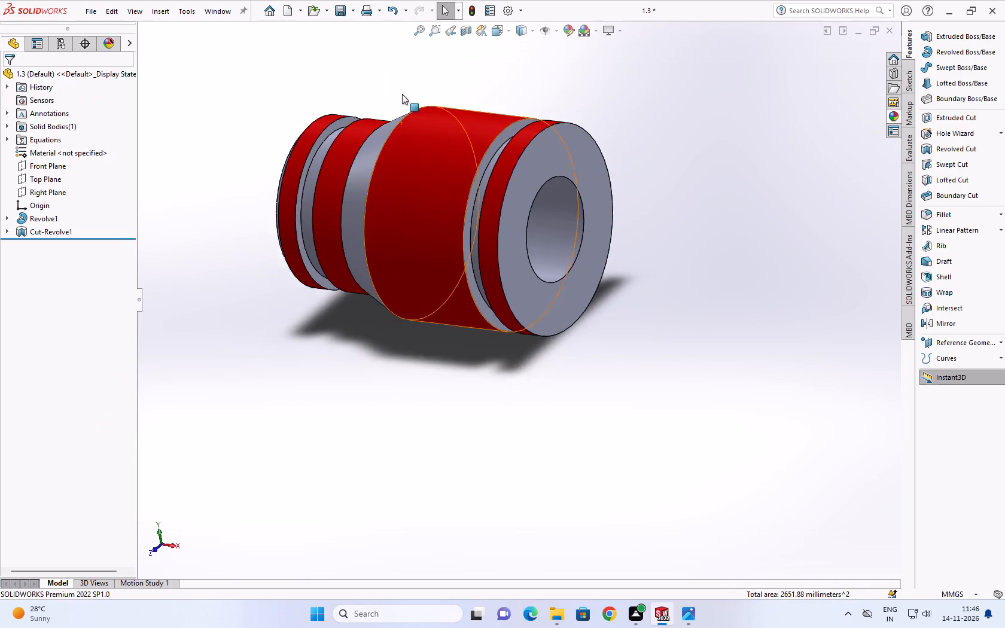
{"action": "scroll", "coordinate": [402, 94], "scroll_direction": "up", "scroll_amount": 1}
{"action": "scroll", "coordinate": [402, 94], "scroll_direction": "down", "scroll_amount": 4}
{"action": "scroll", "coordinate": [261, 598], "scroll_direction": "down", "scroll_amount": 3}
{"action": "scroll", "coordinate": [315, 539], "scroll_direction": "down", "scroll_amount": 2}
{"action": "middle_click_drag", "start_coordinate": [317, 536], "coordinate": [327, 571]}
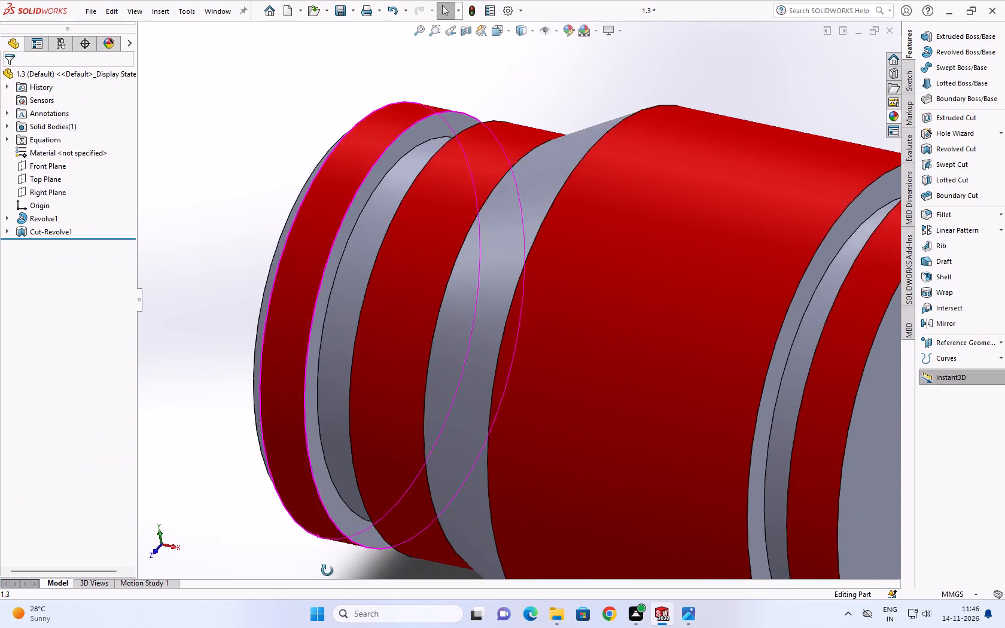
{"action": "middle_click_drag", "start_coordinate": [327, 571], "coordinate": [341, 594]}
{"action": "scroll", "coordinate": [354, 521], "scroll_direction": "down", "scroll_amount": 3}
{"action": "left_click", "coordinate": [425, 445]}
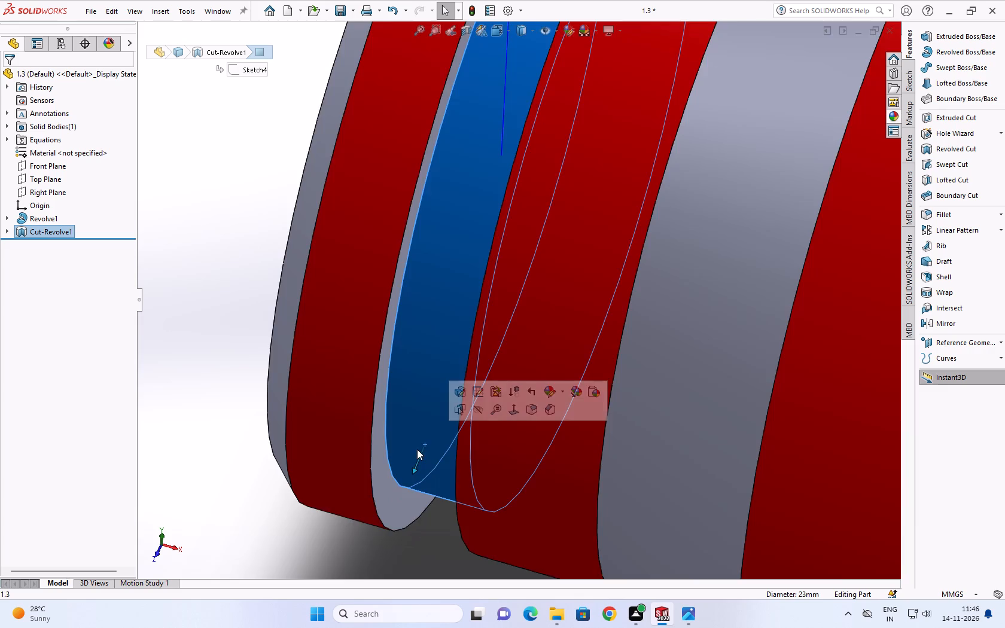
{"action": "scroll", "coordinate": [417, 449], "scroll_direction": "up", "scroll_amount": 3}
{"action": "scroll", "coordinate": [478, 432], "scroll_direction": "up", "scroll_amount": 5}
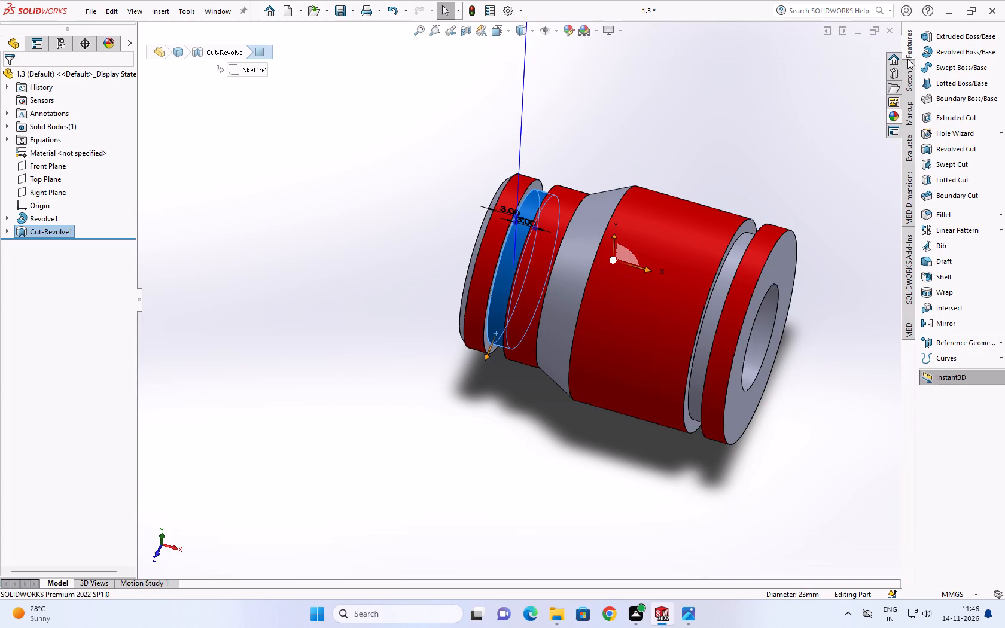
{"action": "left_click", "coordinate": [571, 30]}
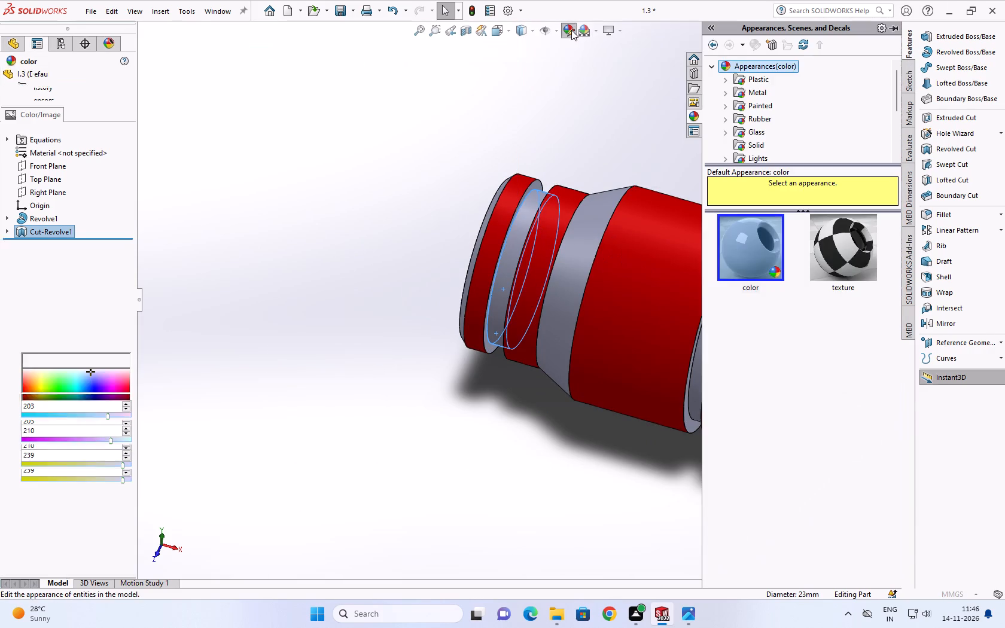
{"action": "left_click", "coordinate": [744, 88]}
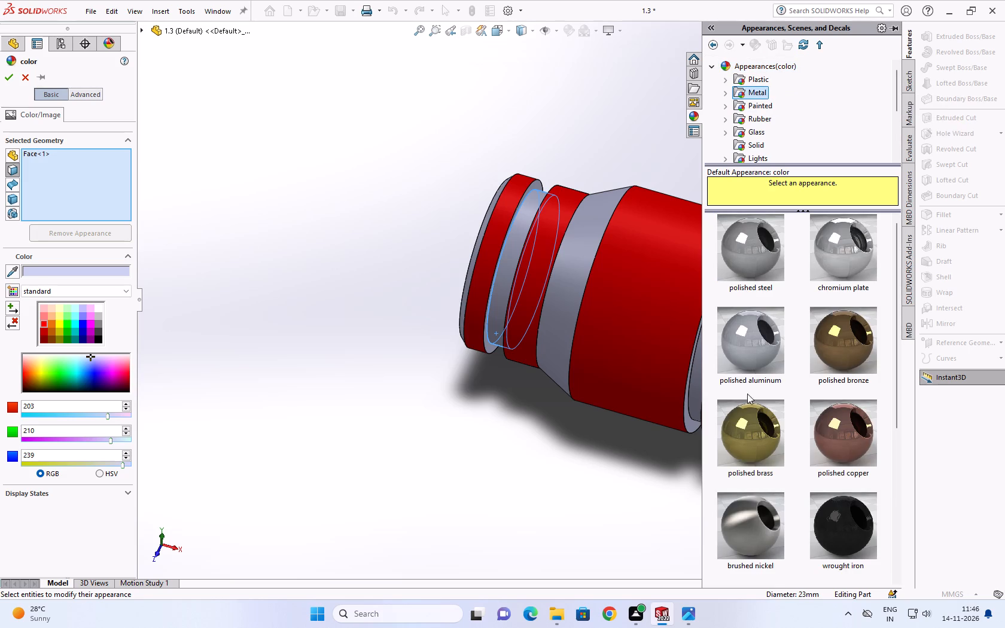
{"action": "left_click", "coordinate": [745, 545]}
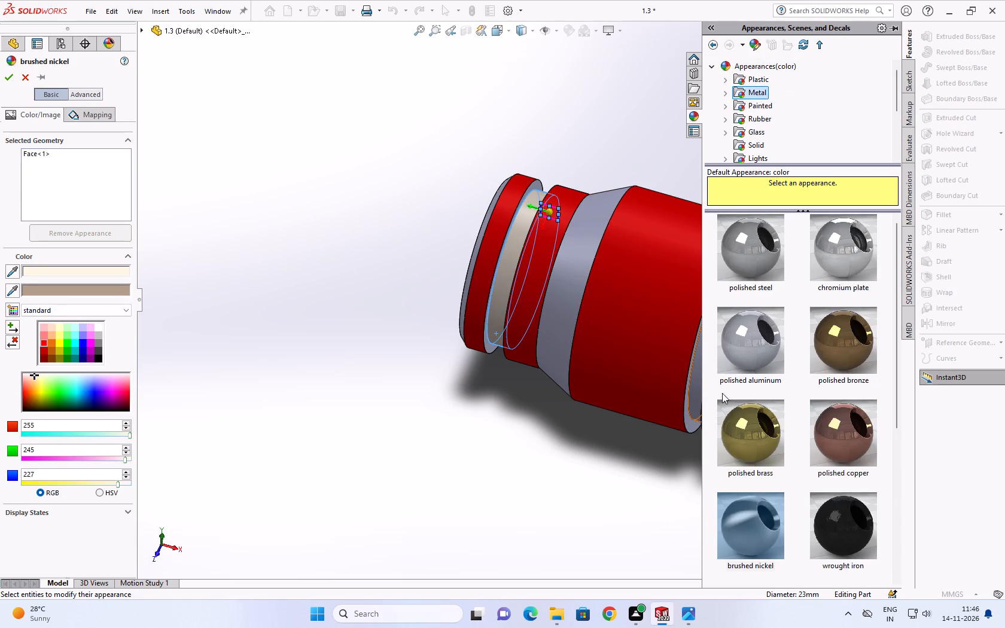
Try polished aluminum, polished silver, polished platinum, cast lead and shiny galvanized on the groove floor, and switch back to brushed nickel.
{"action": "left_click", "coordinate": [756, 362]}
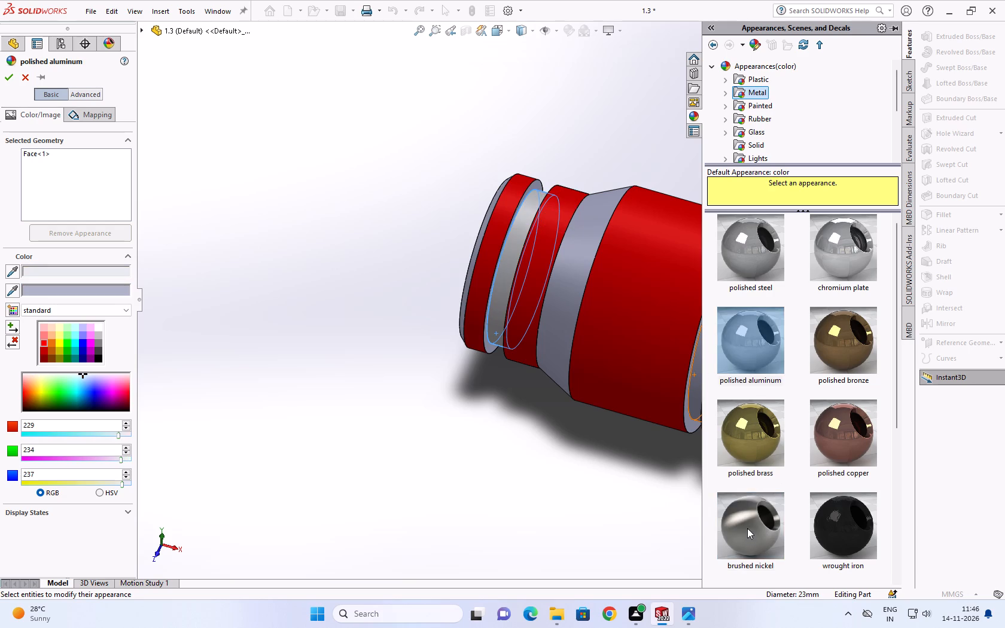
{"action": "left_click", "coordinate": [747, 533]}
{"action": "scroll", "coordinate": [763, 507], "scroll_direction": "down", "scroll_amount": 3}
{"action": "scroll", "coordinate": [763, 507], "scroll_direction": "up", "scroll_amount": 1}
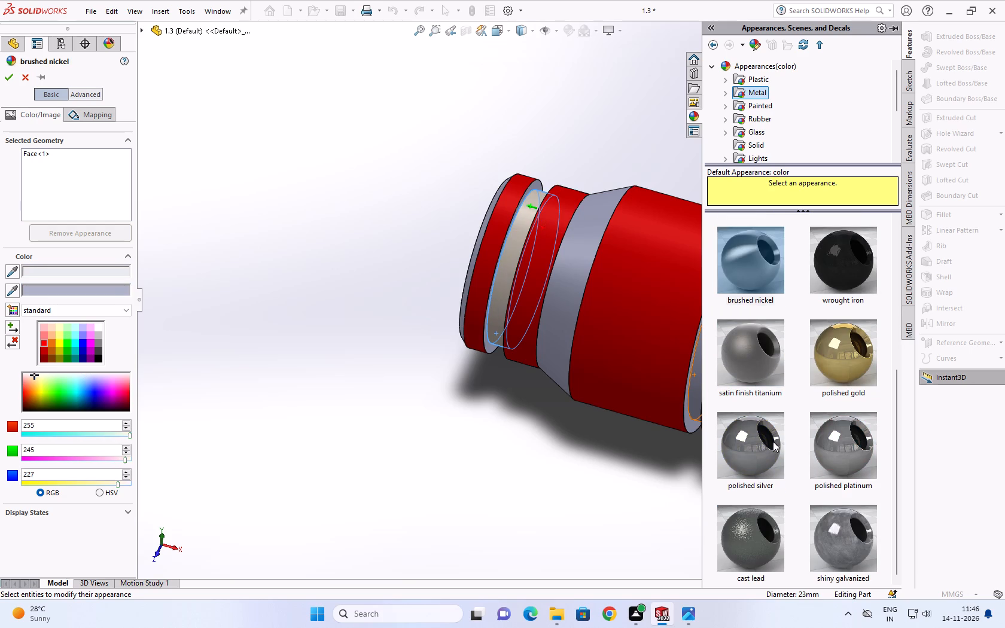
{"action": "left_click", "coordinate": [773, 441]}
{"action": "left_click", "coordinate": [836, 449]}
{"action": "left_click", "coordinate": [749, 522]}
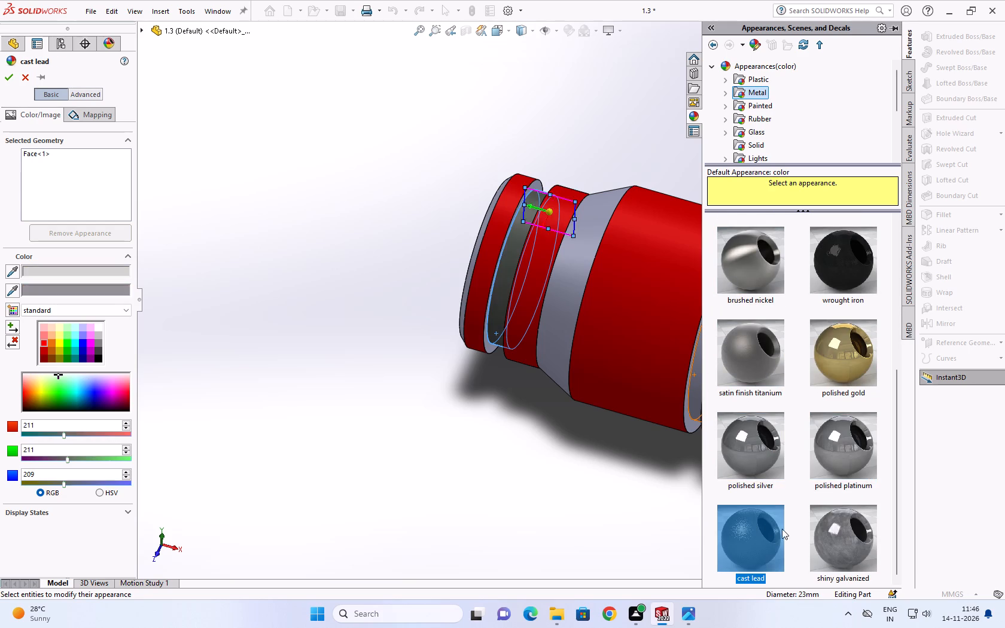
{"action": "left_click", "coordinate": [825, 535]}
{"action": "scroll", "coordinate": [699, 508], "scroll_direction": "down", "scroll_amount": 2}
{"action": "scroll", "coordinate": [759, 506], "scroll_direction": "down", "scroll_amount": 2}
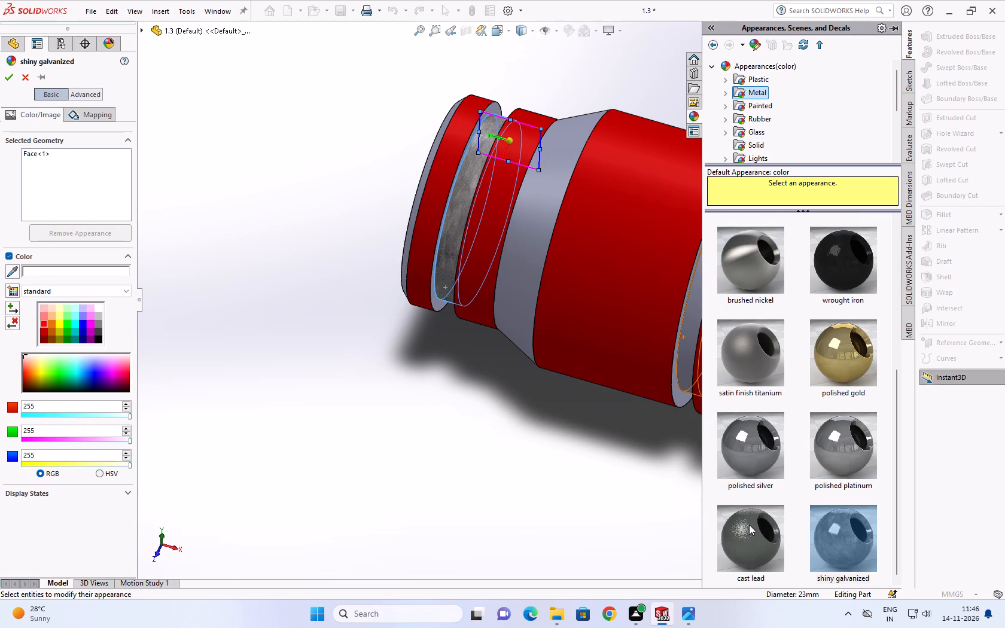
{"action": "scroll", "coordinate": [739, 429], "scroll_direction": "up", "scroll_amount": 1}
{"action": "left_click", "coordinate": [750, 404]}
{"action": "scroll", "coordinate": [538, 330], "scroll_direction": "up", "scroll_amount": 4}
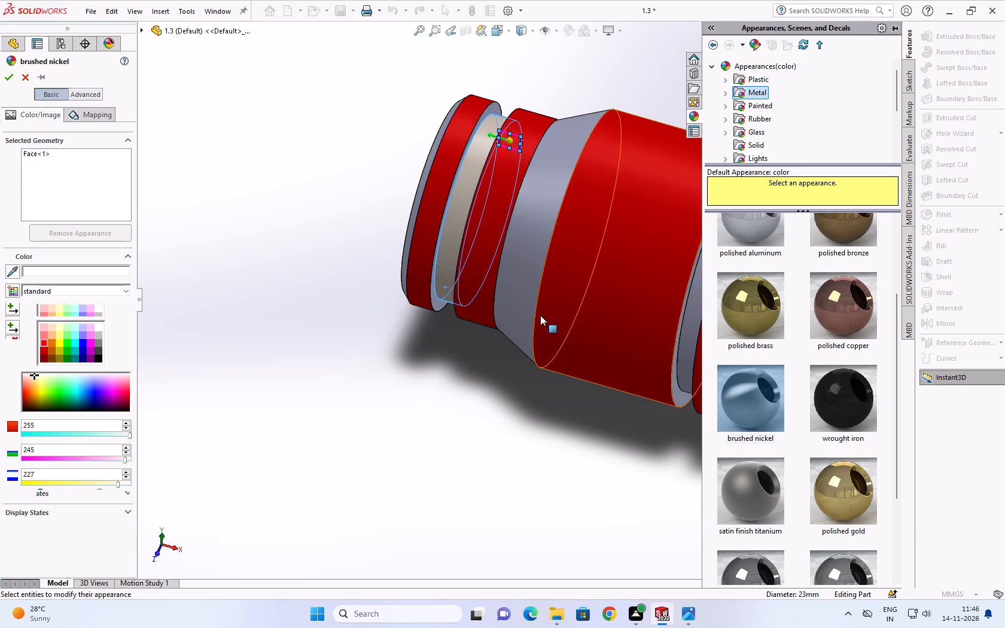
Extend the brushed nickel appearance to the conical transition, the wide-end groove floor, the wide end face and the bore.
{"action": "left_click", "coordinate": [100, 196]}
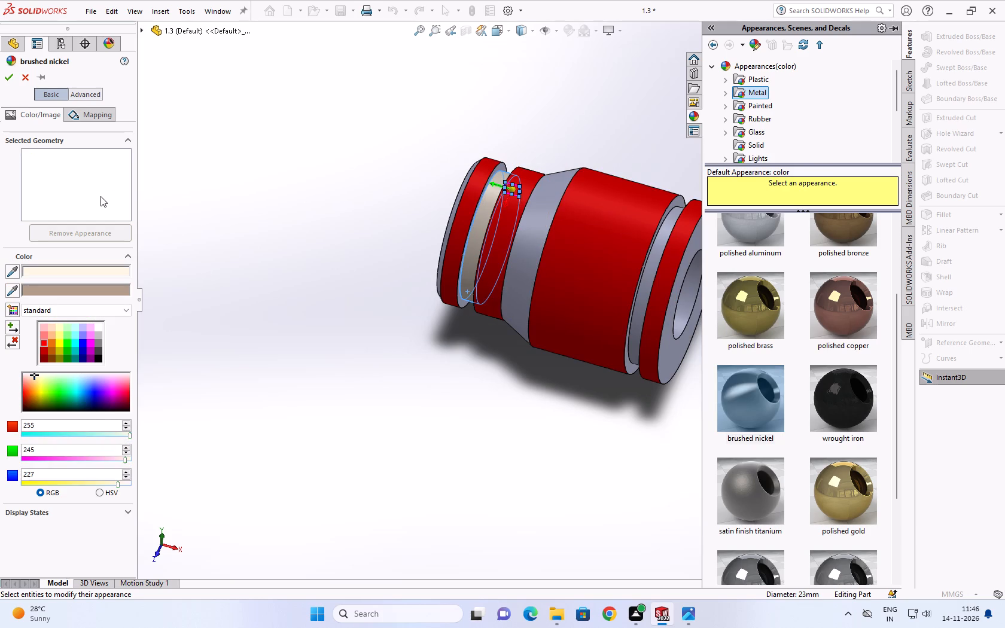
{"action": "left_click", "coordinate": [100, 196]}
{"action": "left_click", "coordinate": [540, 228]}
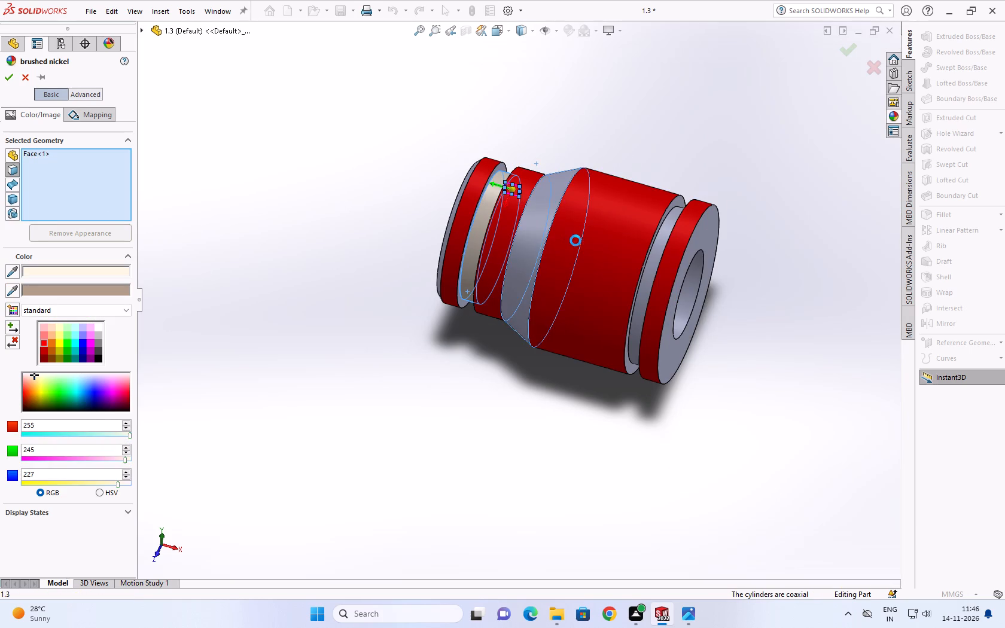
{"action": "scroll", "coordinate": [667, 254], "scroll_direction": "down", "scroll_amount": 6}
{"action": "scroll", "coordinate": [612, 276], "scroll_direction": "down", "scroll_amount": 3}
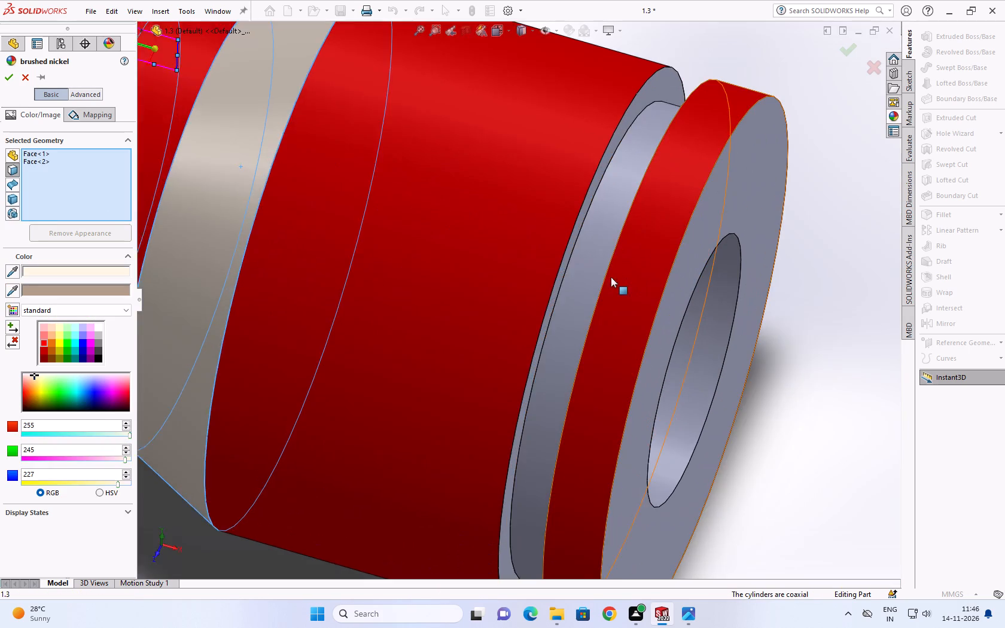
{"action": "left_click", "coordinate": [573, 283]}
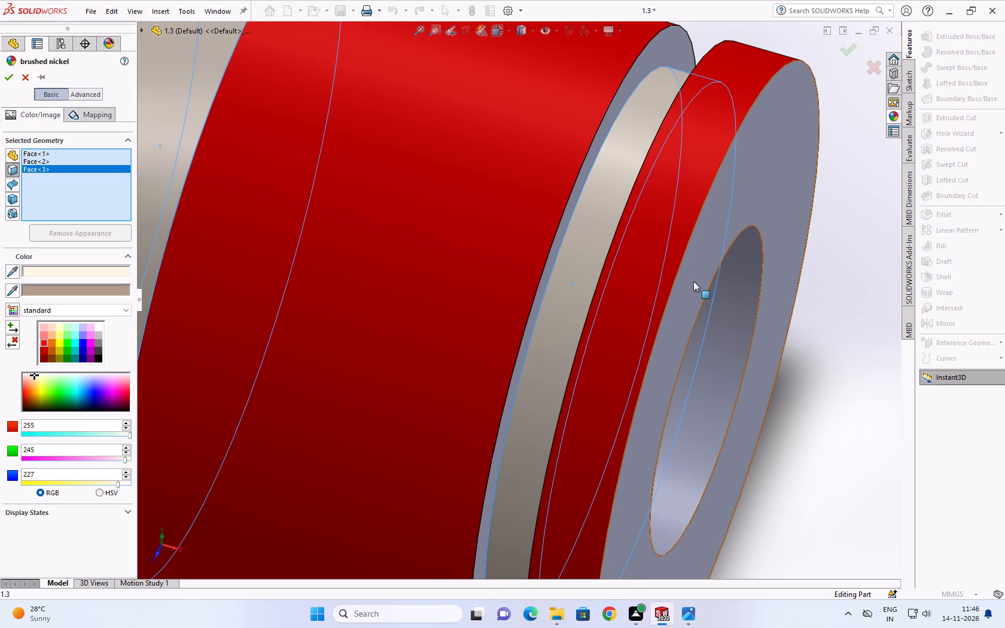
{"action": "left_click", "coordinate": [693, 281]}
{"action": "scroll", "coordinate": [720, 307], "scroll_direction": "down", "scroll_amount": 2}
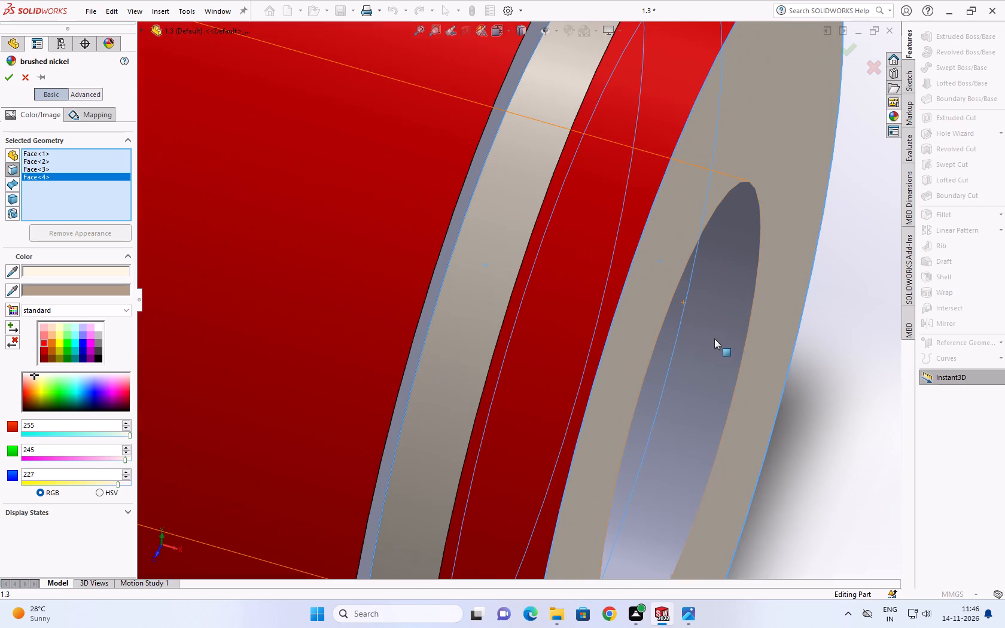
{"action": "left_click", "coordinate": [715, 337]}
Add the two side walls of each of the two grooves to the brushed nickel faces.
{"action": "scroll", "coordinate": [431, 276], "scroll_direction": "down", "scroll_amount": 3}
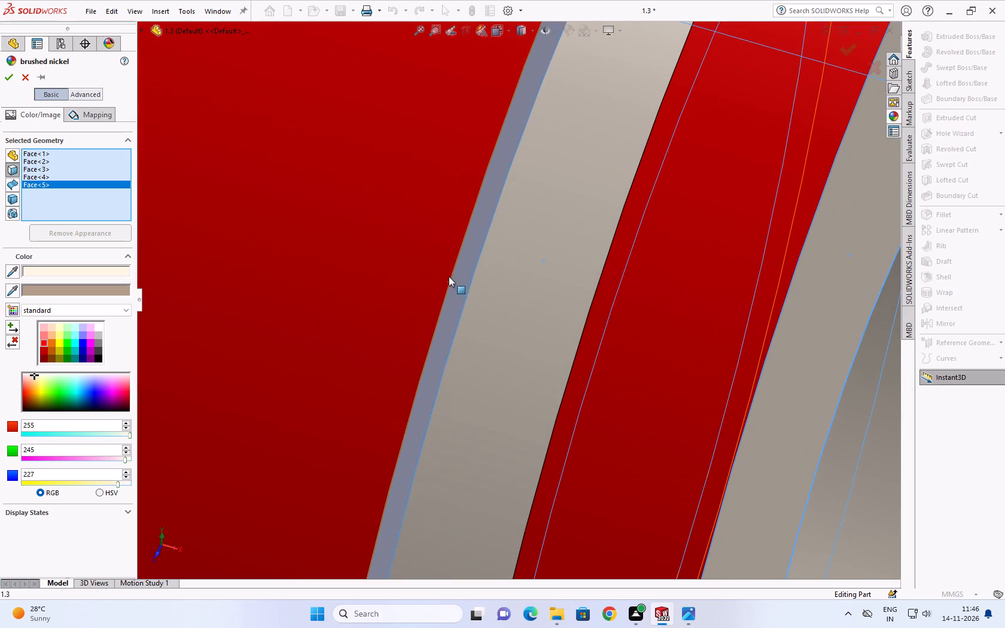
{"action": "left_click", "coordinate": [463, 276]}
{"action": "scroll", "coordinate": [489, 350], "scroll_direction": "up", "scroll_amount": 2}
{"action": "middle_click_drag", "start_coordinate": [497, 350], "coordinate": [552, 414]}
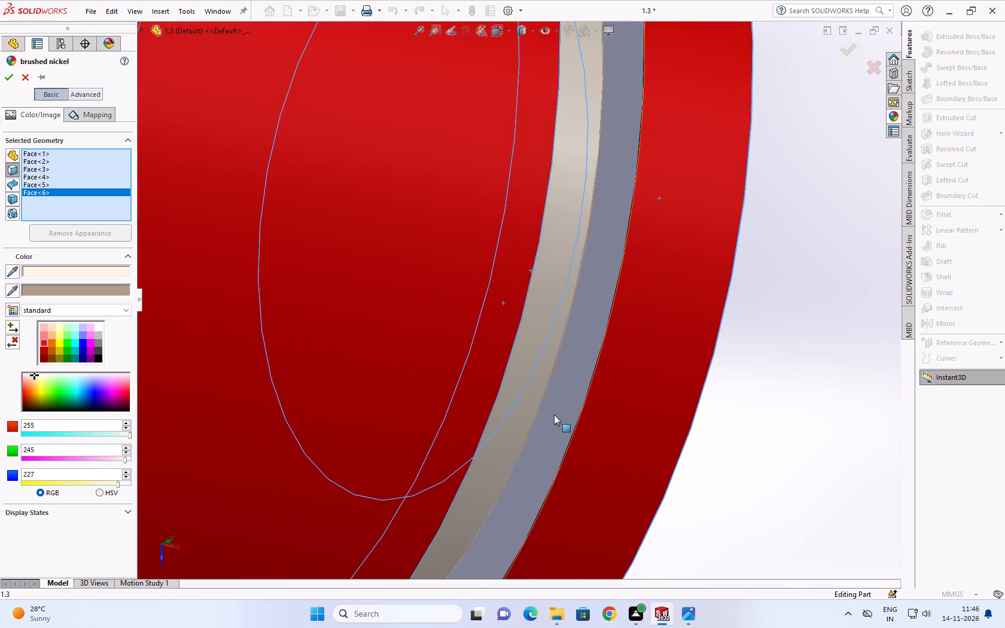
{"action": "left_click", "coordinate": [558, 405]}
{"action": "scroll", "coordinate": [541, 402], "scroll_direction": "up", "scroll_amount": 3}
{"action": "scroll", "coordinate": [492, 420], "scroll_direction": "up", "scroll_amount": 3}
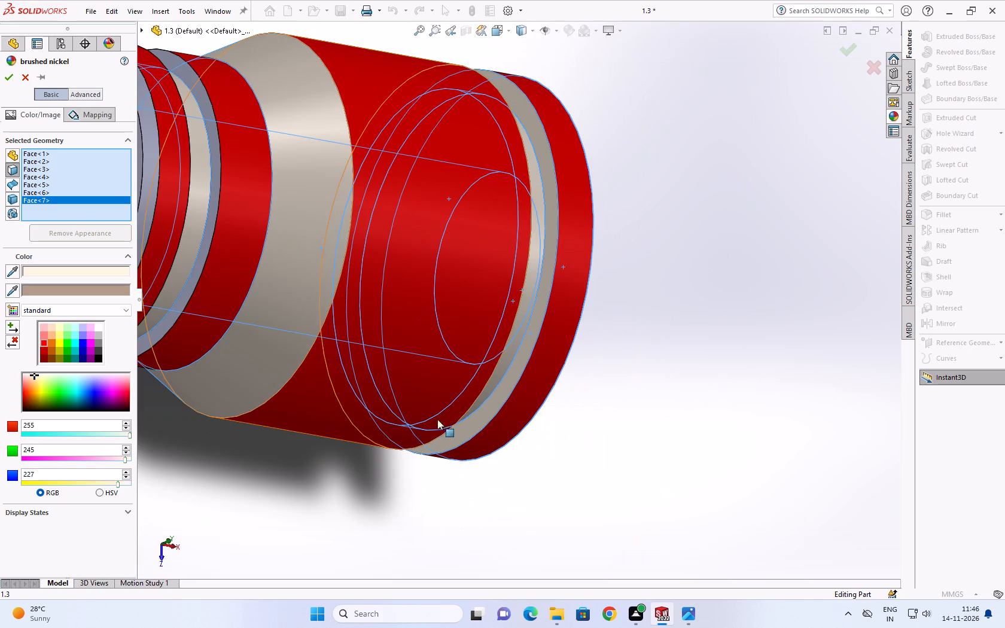
{"action": "scroll", "coordinate": [276, 313], "scroll_direction": "up", "scroll_amount": 2}
{"action": "scroll", "coordinate": [268, 297], "scroll_direction": "down", "scroll_amount": 6}
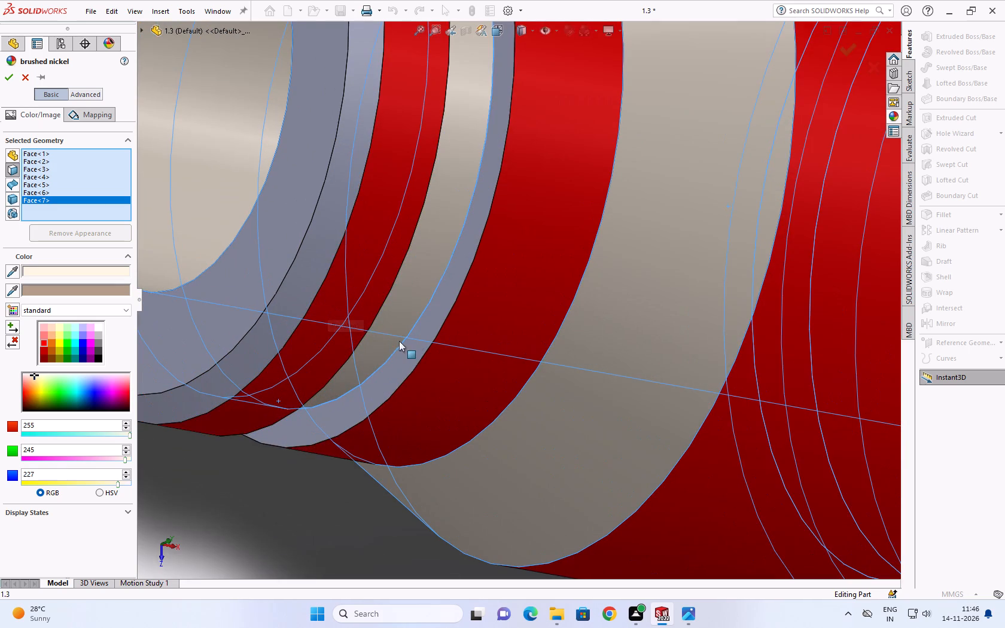
{"action": "left_click", "coordinate": [419, 343]}
{"action": "middle_click_drag", "start_coordinate": [382, 318], "coordinate": [346, 250]}
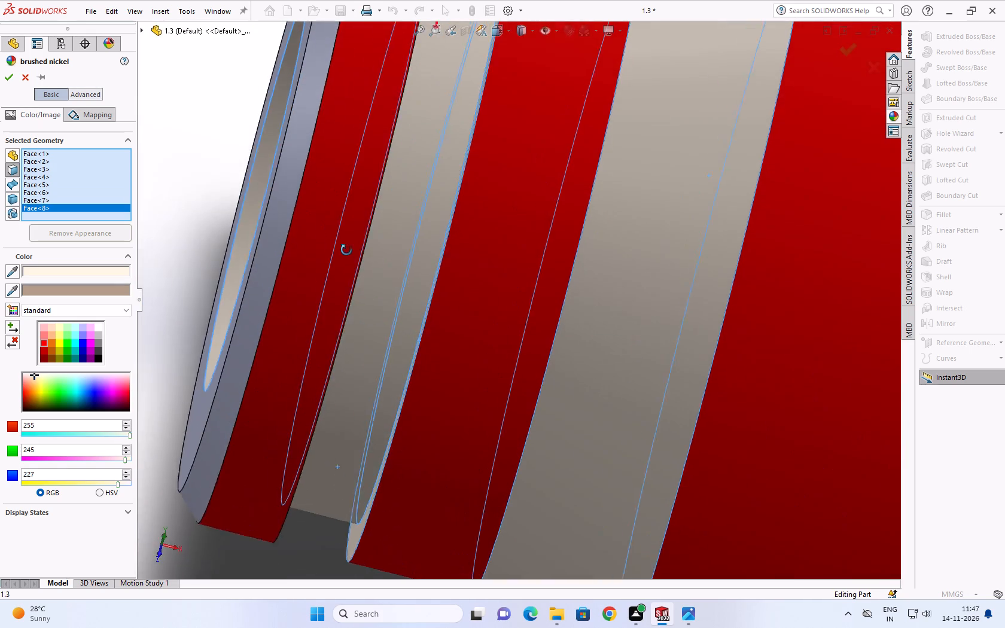
{"action": "middle_click_drag", "start_coordinate": [346, 250], "coordinate": [348, 224]}
{"action": "middle_click_drag", "start_coordinate": [364, 235], "coordinate": [358, 222]}
{"action": "middle_click_drag", "start_coordinate": [386, 225], "coordinate": [354, 217]}
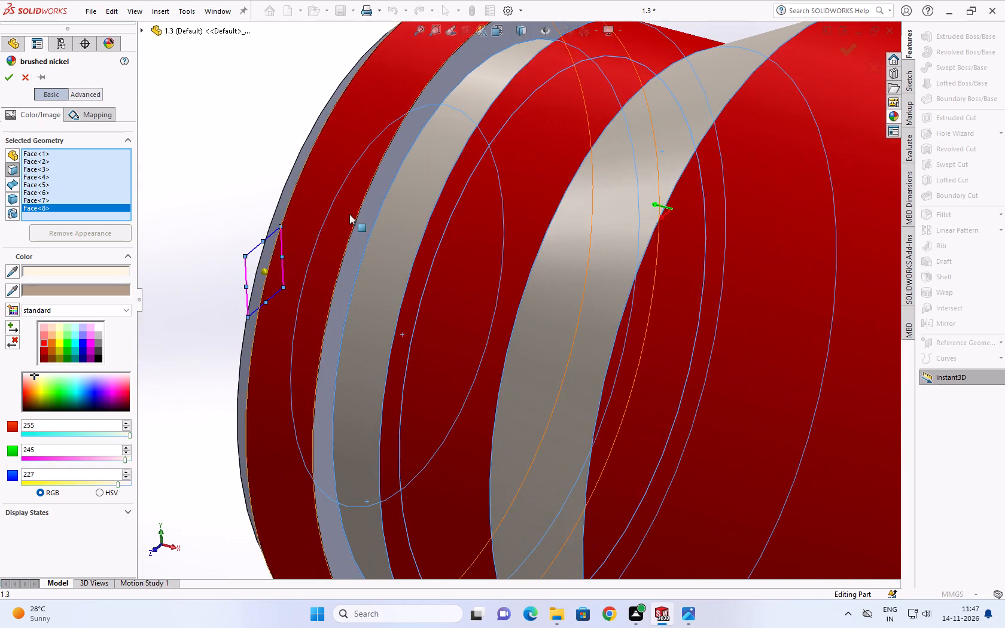
{"action": "left_click", "coordinate": [356, 226]}
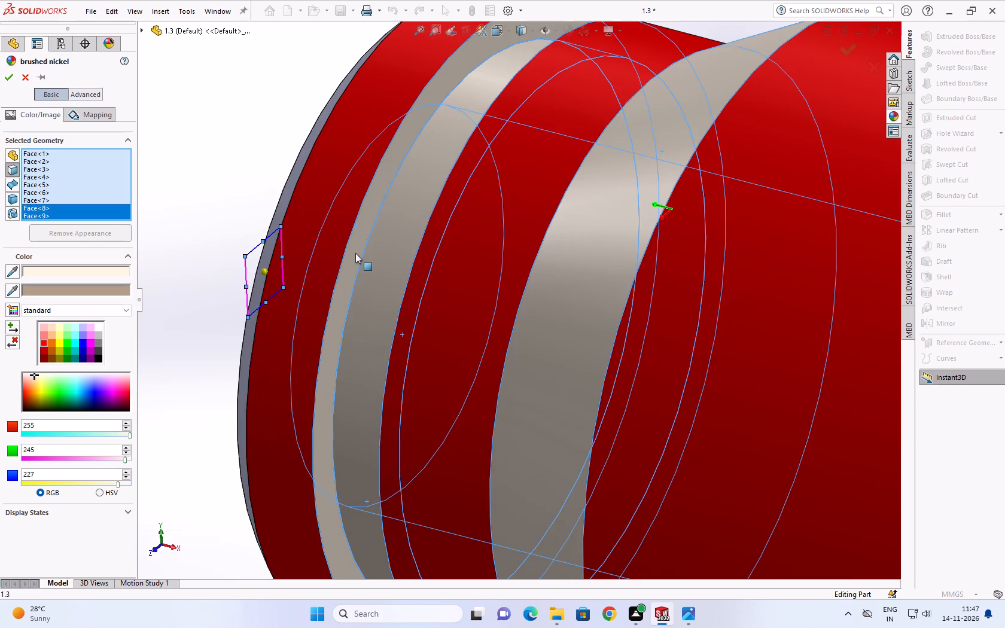
Add the narrow end face and its chamfer to the brushed nickel faces and apply the appearance.
{"action": "scroll", "coordinate": [351, 255], "scroll_direction": "up", "scroll_amount": 3}
{"action": "middle_click_drag", "start_coordinate": [357, 259], "coordinate": [426, 337]}
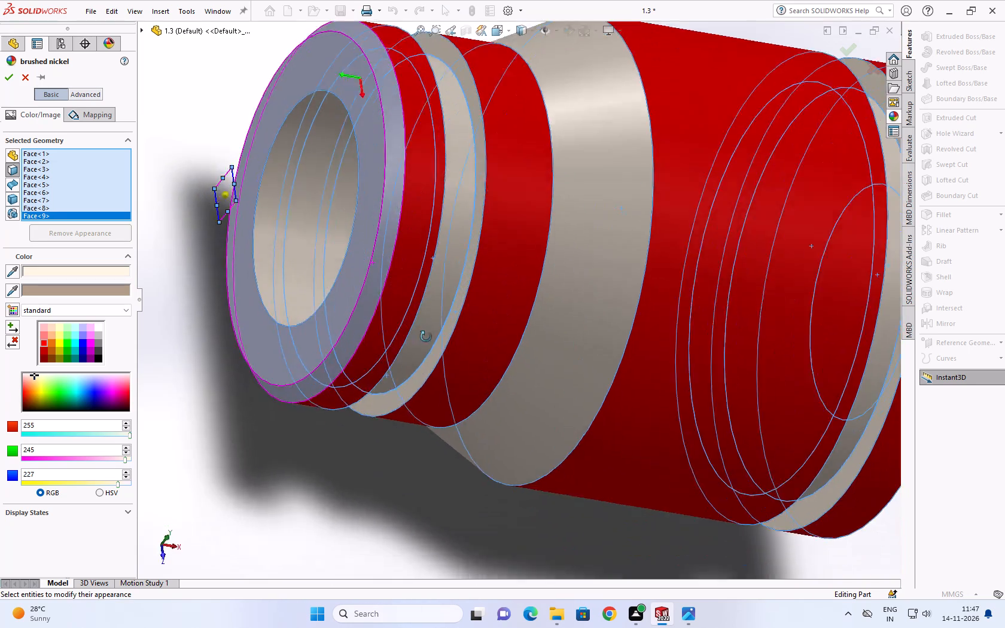
{"action": "middle_click_drag", "start_coordinate": [426, 337], "coordinate": [454, 389]}
{"action": "left_click", "coordinate": [331, 251]}
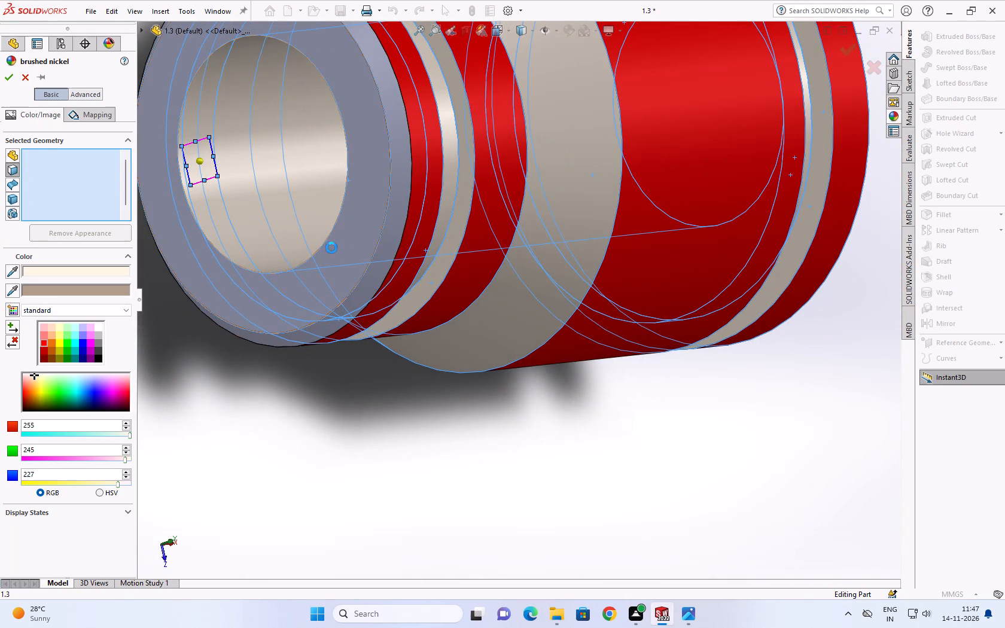
{"action": "scroll", "coordinate": [328, 222], "scroll_direction": "up", "scroll_amount": 1}
{"action": "middle_click_drag", "start_coordinate": [328, 222], "coordinate": [254, 240]}
{"action": "scroll", "coordinate": [274, 219], "scroll_direction": "down", "scroll_amount": 1}
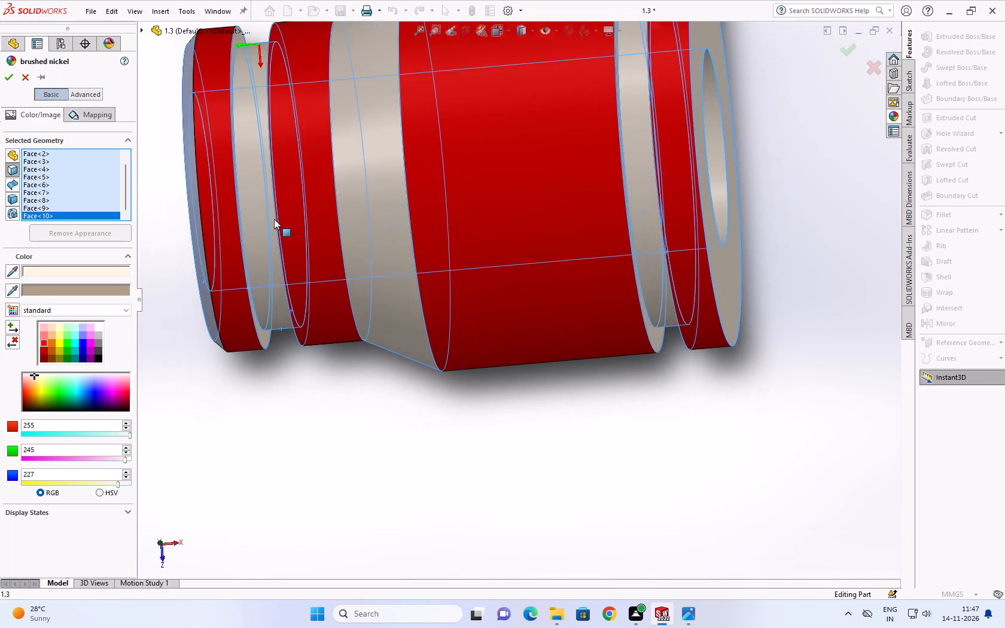
{"action": "scroll", "coordinate": [253, 204], "scroll_direction": "down", "scroll_amount": 2}
{"action": "middle_click_drag", "start_coordinate": [252, 204], "coordinate": [302, 262]}
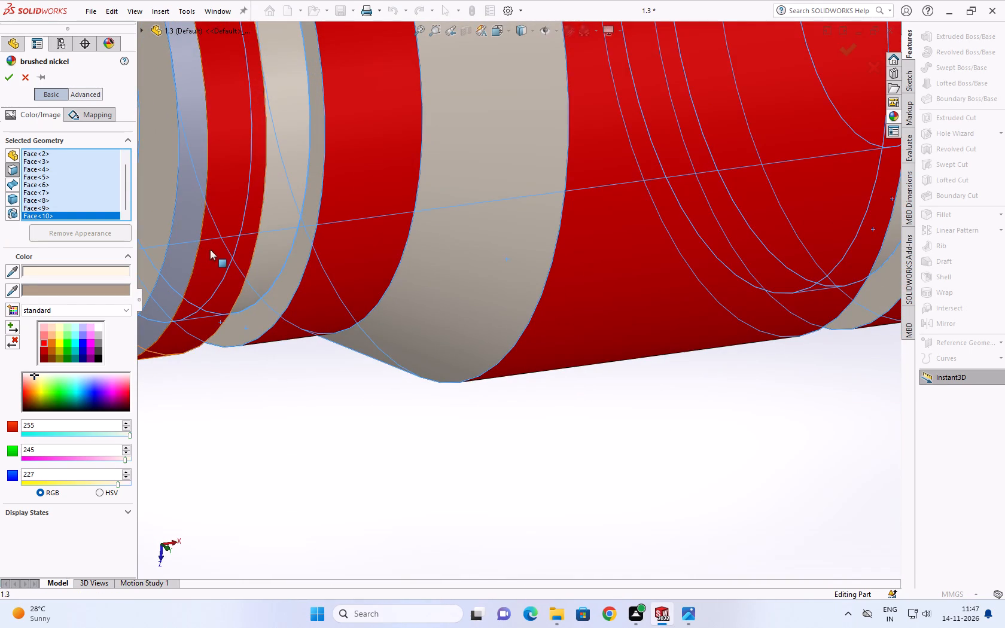
{"action": "left_click", "coordinate": [180, 243]}
{"action": "scroll", "coordinate": [180, 243], "scroll_direction": "up", "scroll_amount": 3}
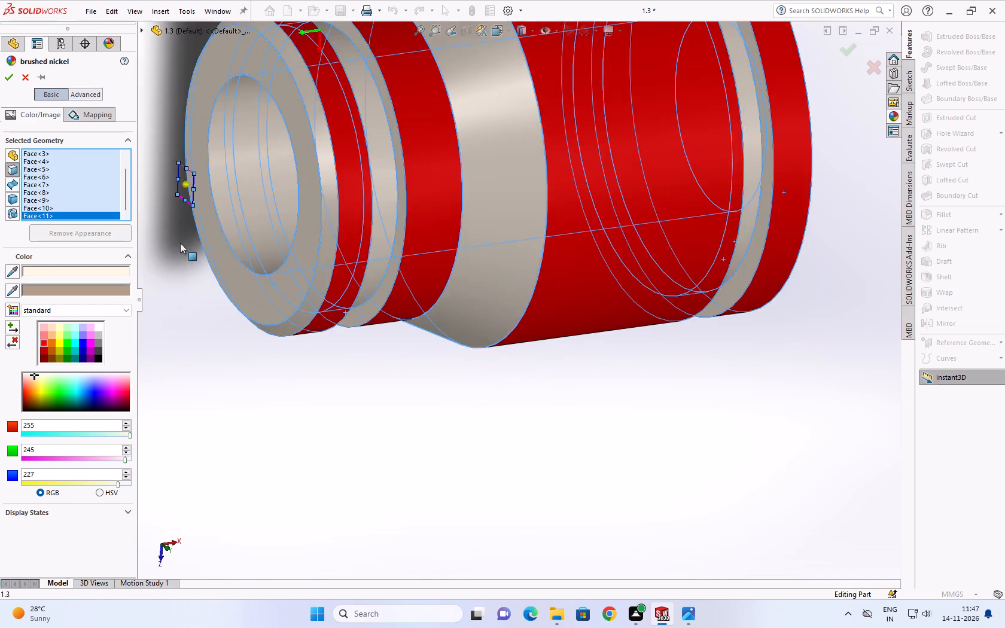
{"action": "scroll", "coordinate": [180, 243], "scroll_direction": "up", "scroll_amount": 4}
{"action": "middle_click_drag", "start_coordinate": [199, 234], "coordinate": [300, 480]}
{"action": "scroll", "coordinate": [291, 366], "scroll_direction": "down", "scroll_amount": 1}
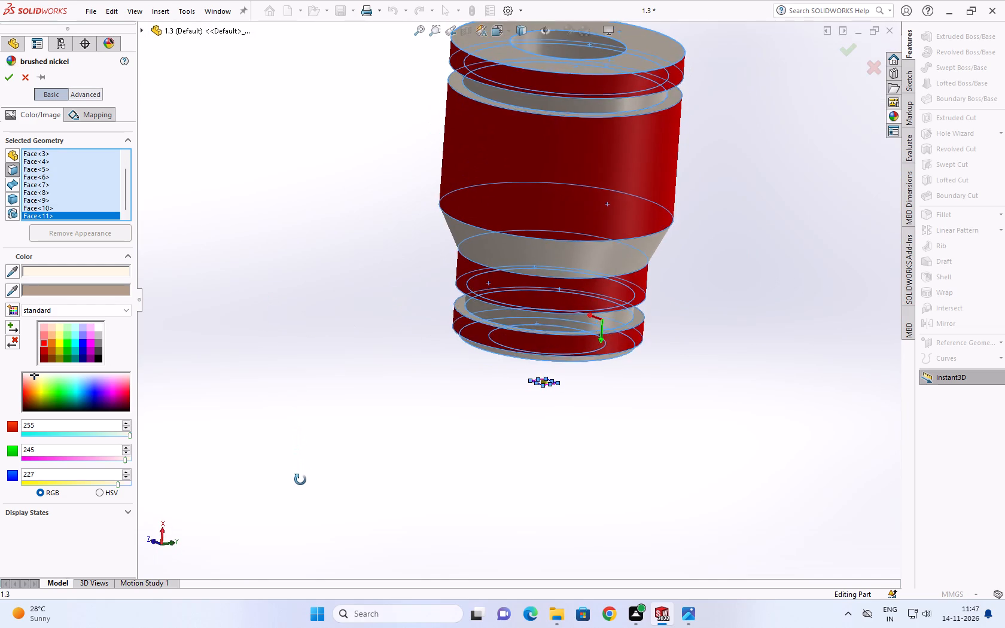
{"action": "middle_click_drag", "start_coordinate": [300, 480], "coordinate": [280, 359]}
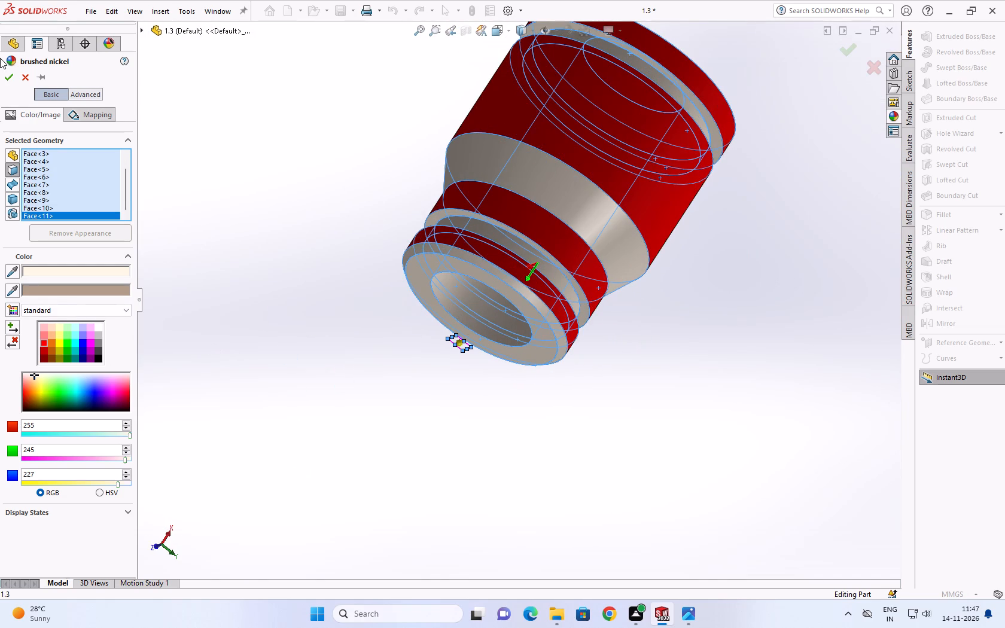
{"action": "left_click", "coordinate": [5, 78]}
Colour the chamfer on the narrow end black (RGB 0, 0, 0) and apply the appearance.
{"action": "scroll", "coordinate": [276, 234], "scroll_direction": "down", "scroll_amount": 6}
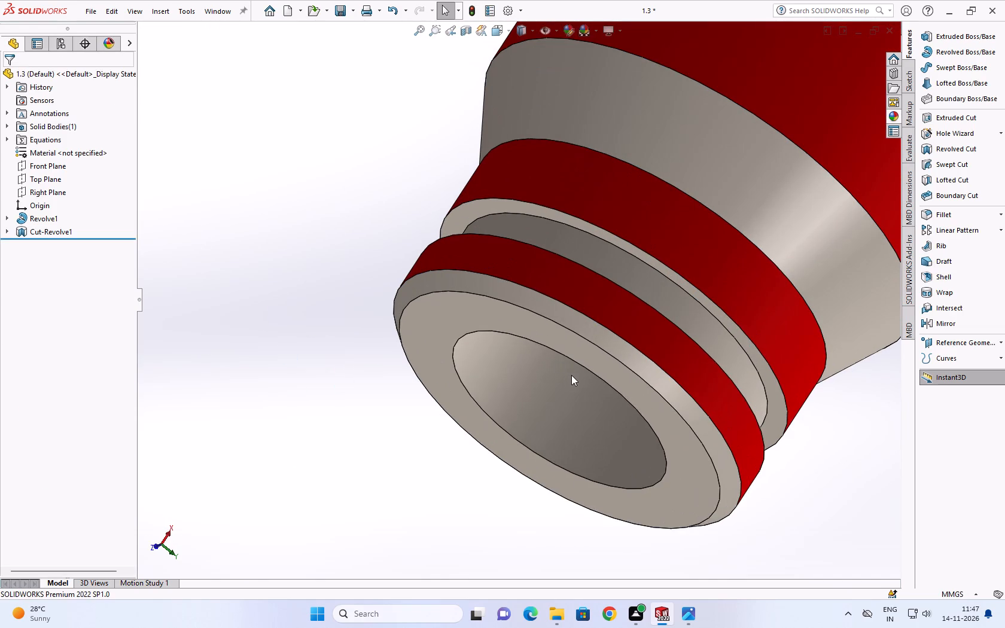
{"action": "left_click", "coordinate": [610, 346]}
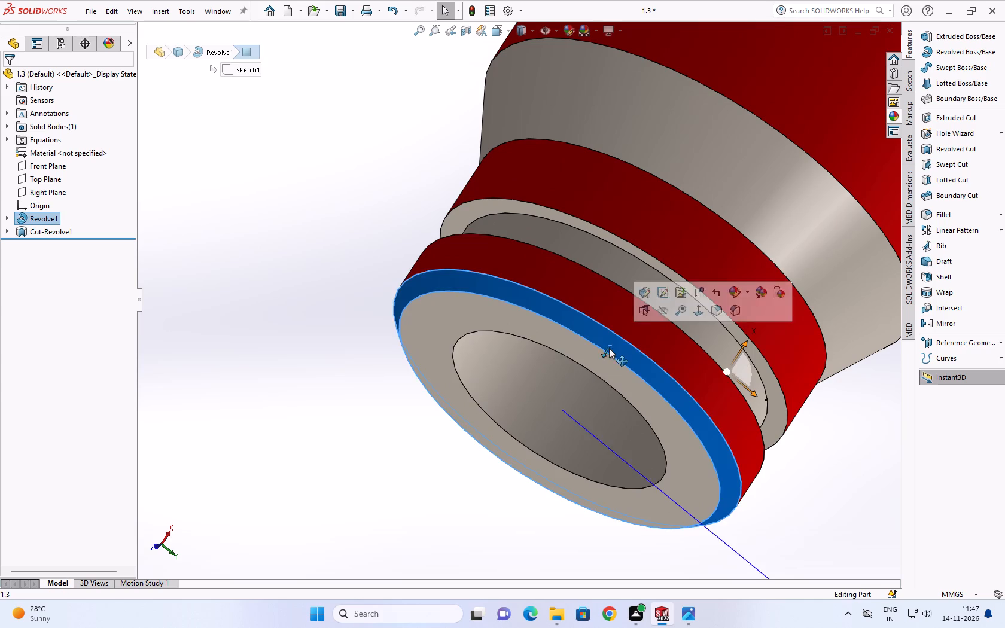
{"action": "middle_click_drag", "start_coordinate": [609, 348], "coordinate": [492, 320]}
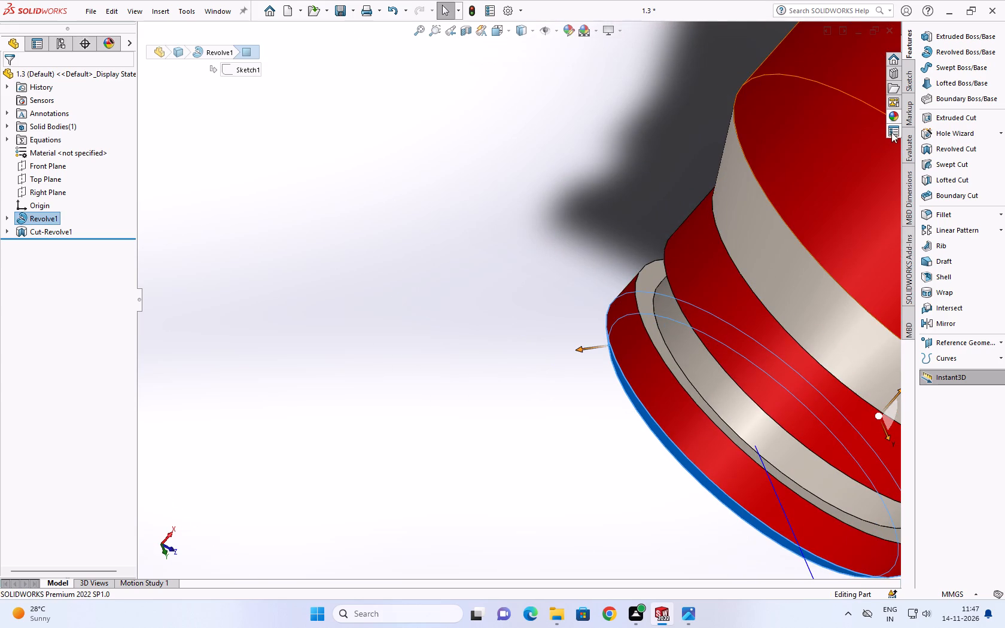
{"action": "left_click", "coordinate": [568, 29]}
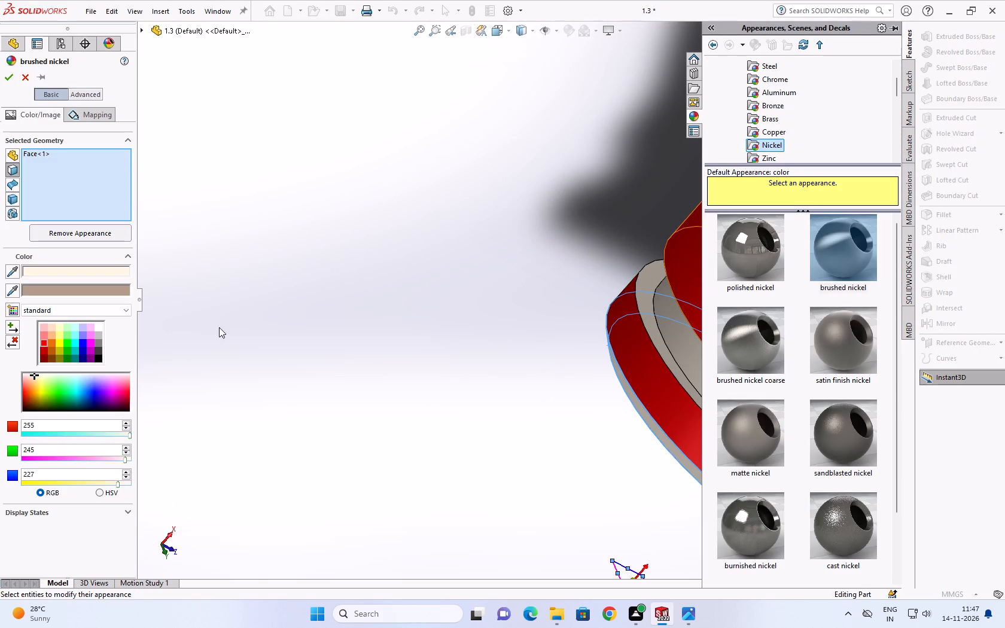
{"action": "left_click", "coordinate": [96, 356]}
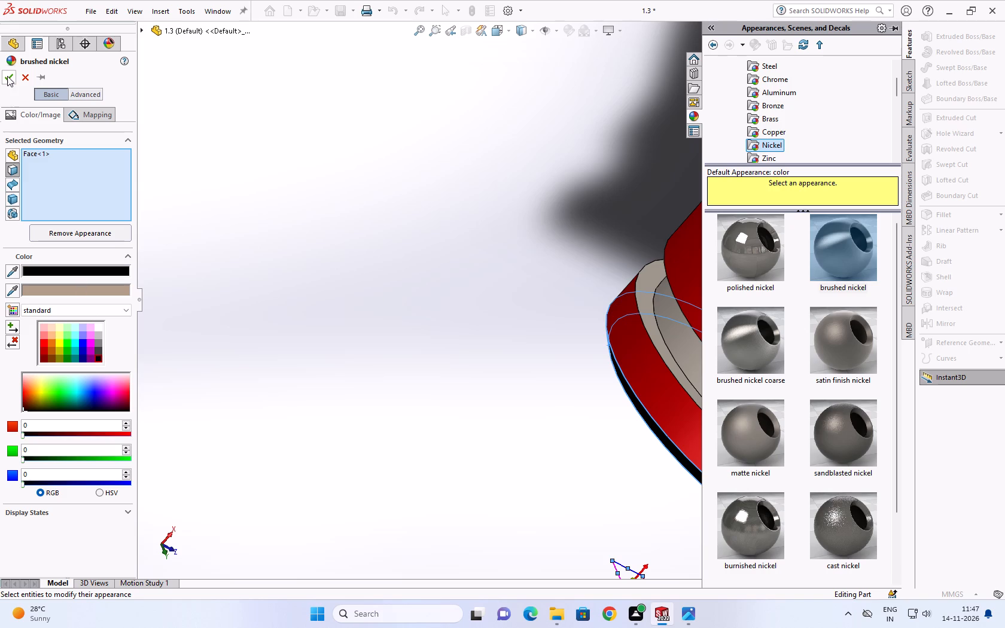
{"action": "left_click", "coordinate": [7, 75]}
Examine the bushing from both ends and the side to review the black chamfer against the red and nickel faces.
{"action": "scroll", "coordinate": [451, 234], "scroll_direction": "up", "scroll_amount": 1}
{"action": "middle_click_drag", "start_coordinate": [451, 234], "coordinate": [435, 77]}
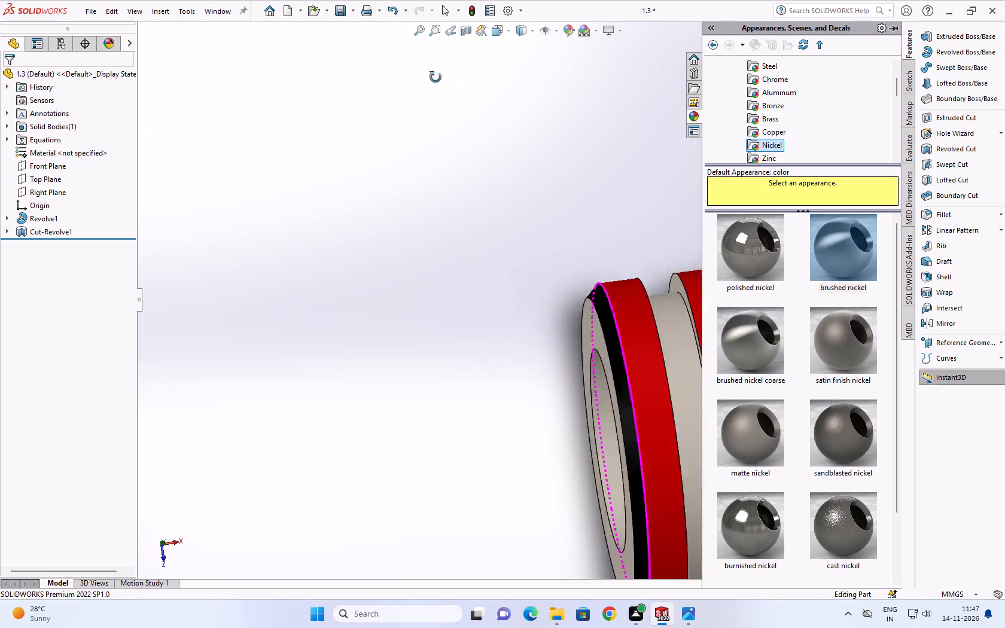
{"action": "middle_click_drag", "start_coordinate": [435, 77], "coordinate": [401, 360]}
{"action": "scroll", "coordinate": [403, 371], "scroll_direction": "up", "scroll_amount": 5}
{"action": "scroll", "coordinate": [459, 416], "scroll_direction": "down", "scroll_amount": 1}
{"action": "scroll", "coordinate": [510, 417], "scroll_direction": "down", "scroll_amount": 3}
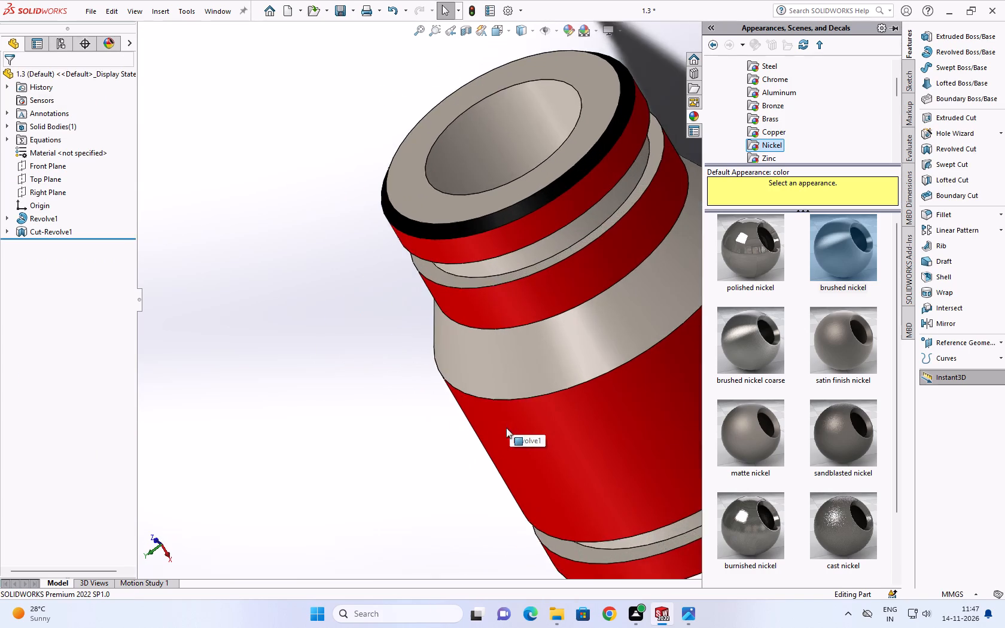
{"action": "scroll", "coordinate": [515, 433], "scroll_direction": "up", "scroll_amount": 3}
{"action": "scroll", "coordinate": [495, 312], "scroll_direction": "down", "scroll_amount": 3}
{"action": "scroll", "coordinate": [504, 315], "scroll_direction": "up", "scroll_amount": 4}
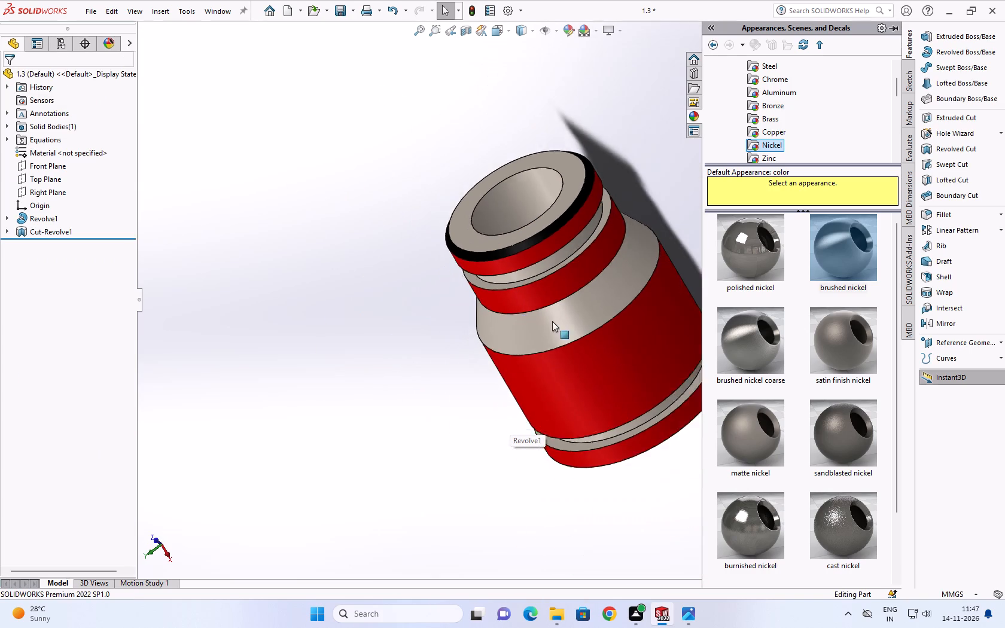
{"action": "scroll", "coordinate": [552, 321], "scroll_direction": "up", "scroll_amount": 1}
{"action": "scroll", "coordinate": [647, 278], "scroll_direction": "down", "scroll_amount": 2}
{"action": "middle_click_drag", "start_coordinate": [602, 296], "coordinate": [565, 318]}
{"action": "scroll", "coordinate": [663, 275], "scroll_direction": "up", "scroll_amount": 1}
{"action": "left_click", "coordinate": [665, 274]}
{"action": "scroll", "coordinate": [519, 357], "scroll_direction": "up", "scroll_amount": 3}
{"action": "middle_click_drag", "start_coordinate": [522, 356], "coordinate": [662, 196]}
{"action": "scroll", "coordinate": [658, 190], "scroll_direction": "down", "scroll_amount": 1}
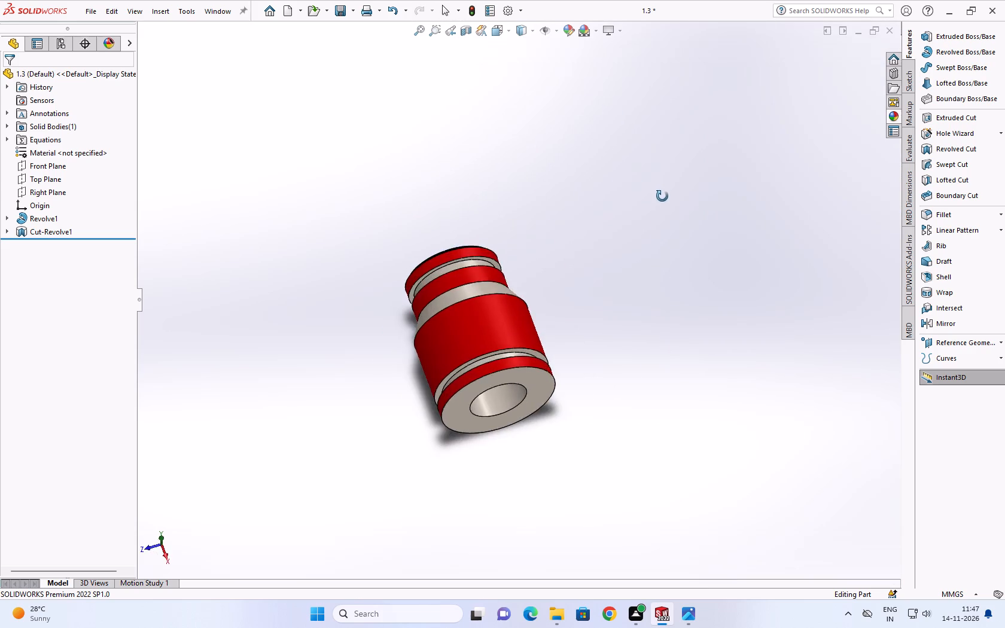
{"action": "middle_click_drag", "start_coordinate": [662, 196], "coordinate": [663, 316]}
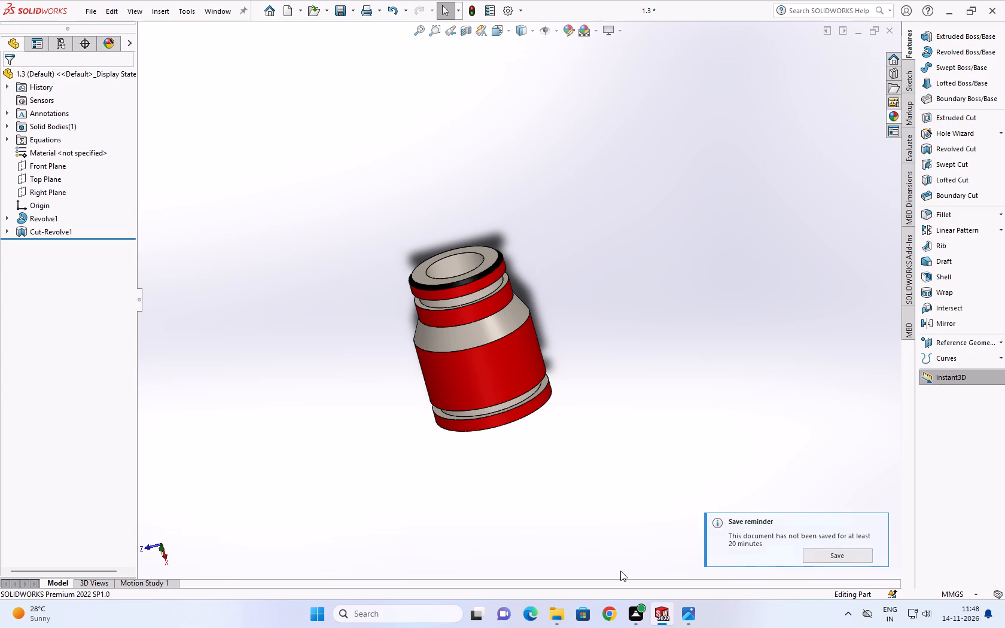
{"action": "scroll", "coordinate": [738, 612], "scroll_direction": "up", "scroll_amount": 1}
{"action": "scroll", "coordinate": [529, 487], "scroll_direction": "up", "scroll_amount": 5}
{"action": "scroll", "coordinate": [550, 460], "scroll_direction": "down", "scroll_amount": 5}
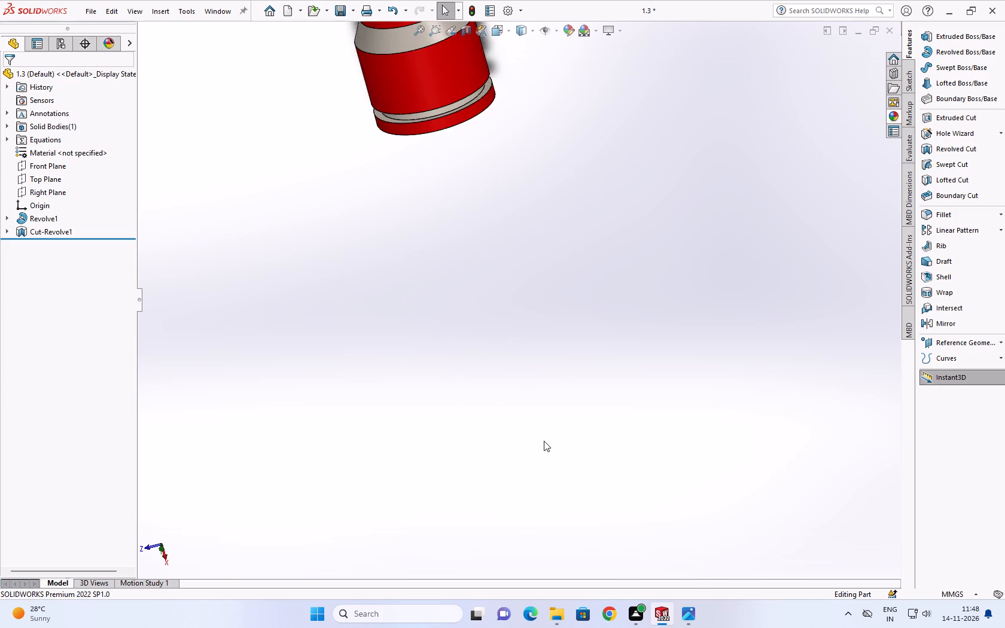
{"action": "scroll", "coordinate": [519, 369], "scroll_direction": "up", "scroll_amount": 3}
{"action": "scroll", "coordinate": [464, 281], "scroll_direction": "up", "scroll_amount": 1}
{"action": "scroll", "coordinate": [461, 275], "scroll_direction": "down", "scroll_amount": 1}
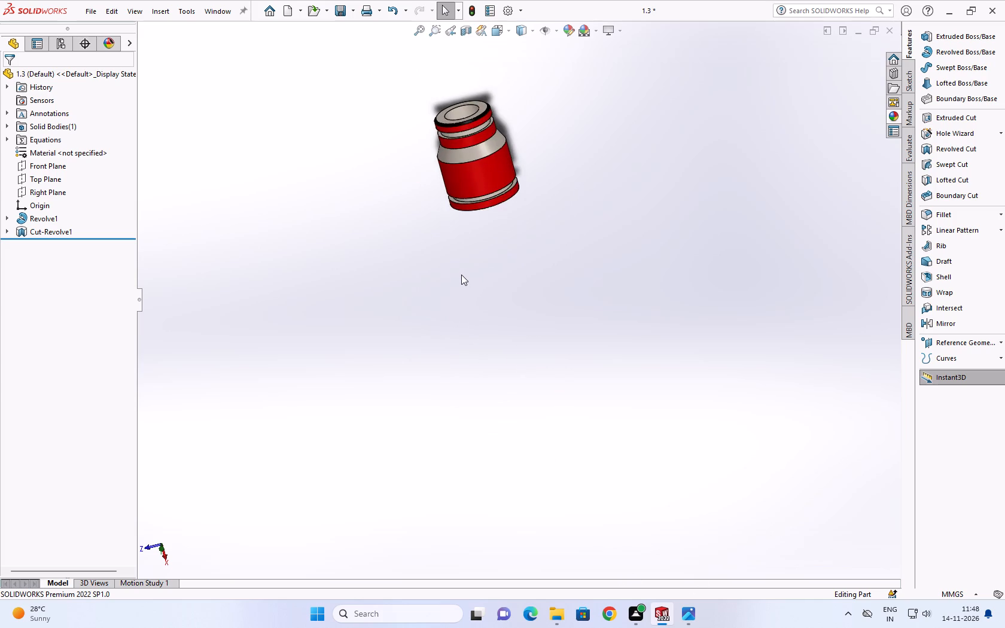
{"action": "scroll", "coordinate": [461, 275], "scroll_direction": "down", "scroll_amount": 2}
{"action": "scroll", "coordinate": [465, 270], "scroll_direction": "up", "scroll_amount": 3}
{"action": "scroll", "coordinate": [498, 148], "scroll_direction": "down", "scroll_amount": 3}
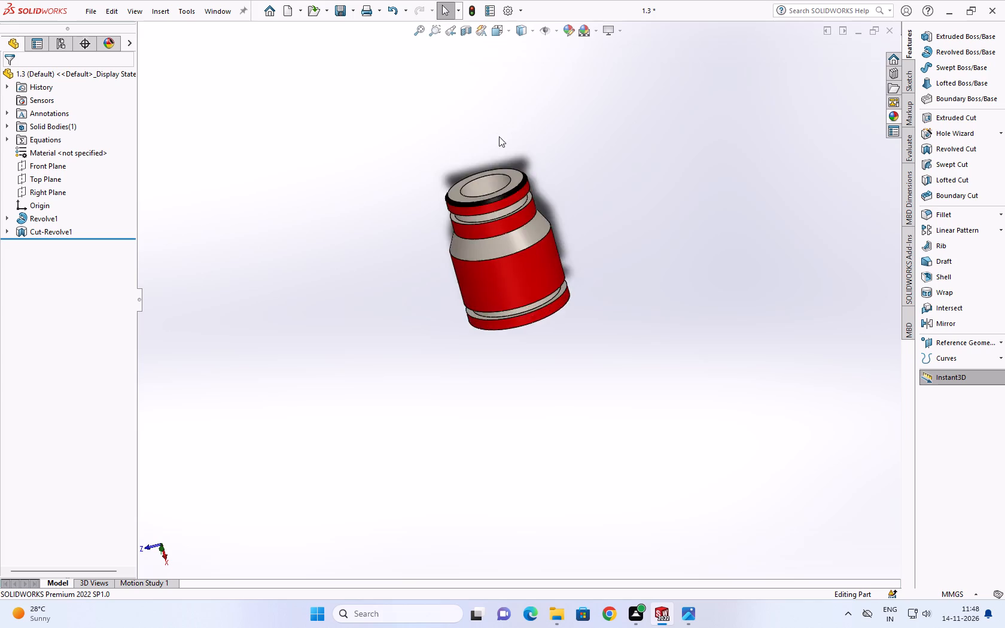
{"action": "scroll", "coordinate": [499, 136], "scroll_direction": "up", "scroll_amount": 1}
{"action": "scroll", "coordinate": [501, 138], "scroll_direction": "down", "scroll_amount": 4}
{"action": "scroll", "coordinate": [562, 353], "scroll_direction": "up", "scroll_amount": 2}
{"action": "middle_click_drag", "start_coordinate": [562, 353], "coordinate": [383, 182]}
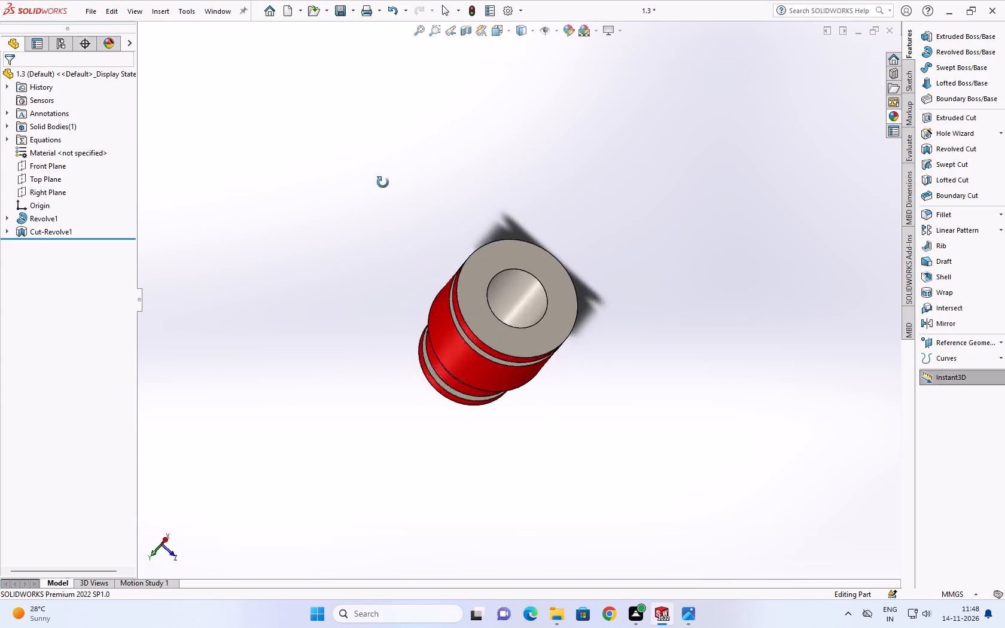
{"action": "middle_click_drag", "start_coordinate": [383, 182], "coordinate": [656, 332]}
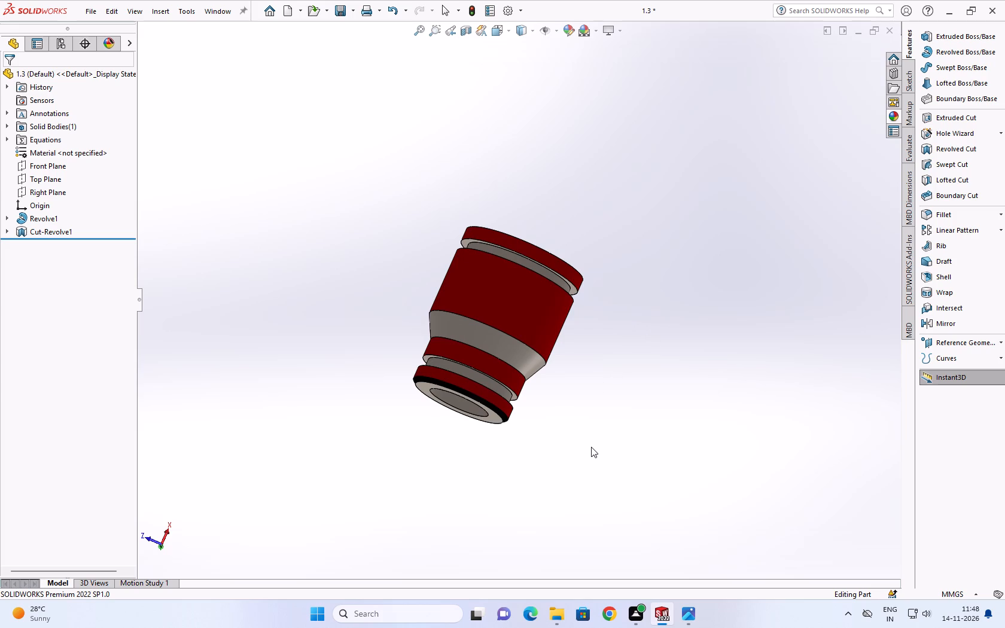
Edit the appearance of the bore face and set its colour to black (RGB 0, 0, 0).
{"action": "scroll", "coordinate": [591, 447], "scroll_direction": "down", "scroll_amount": 1}
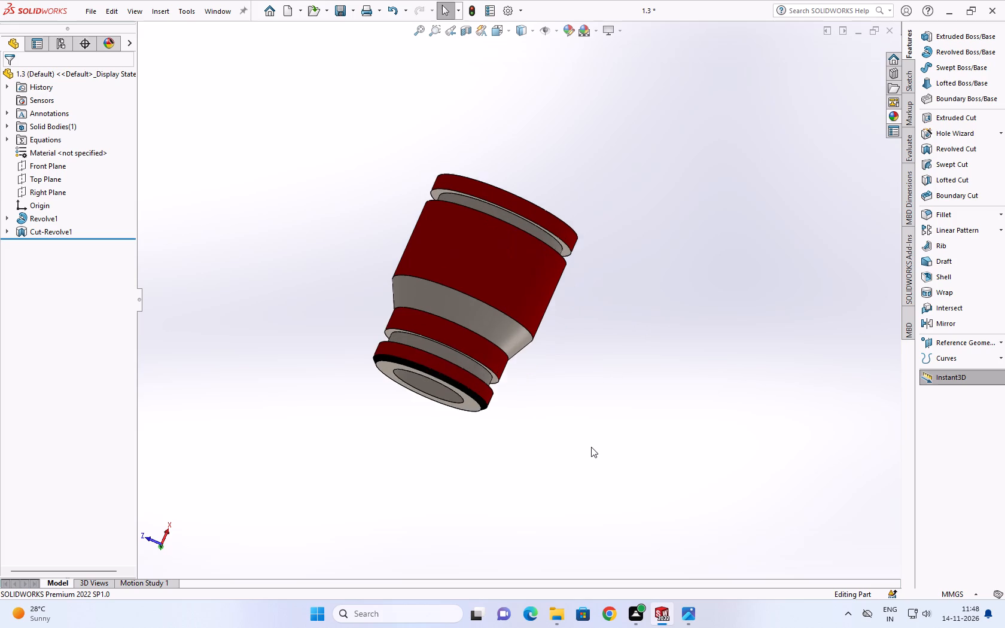
{"action": "scroll", "coordinate": [591, 447], "scroll_direction": "down", "scroll_amount": 2}
{"action": "scroll", "coordinate": [488, 420], "scroll_direction": "down", "scroll_amount": 1}
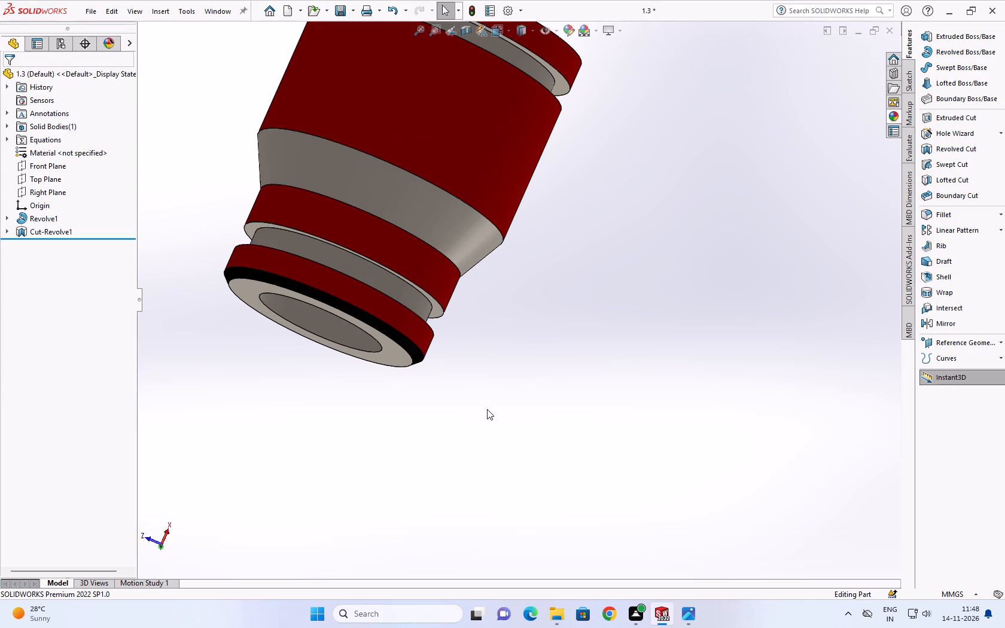
{"action": "scroll", "coordinate": [492, 405], "scroll_direction": "up", "scroll_amount": 3}
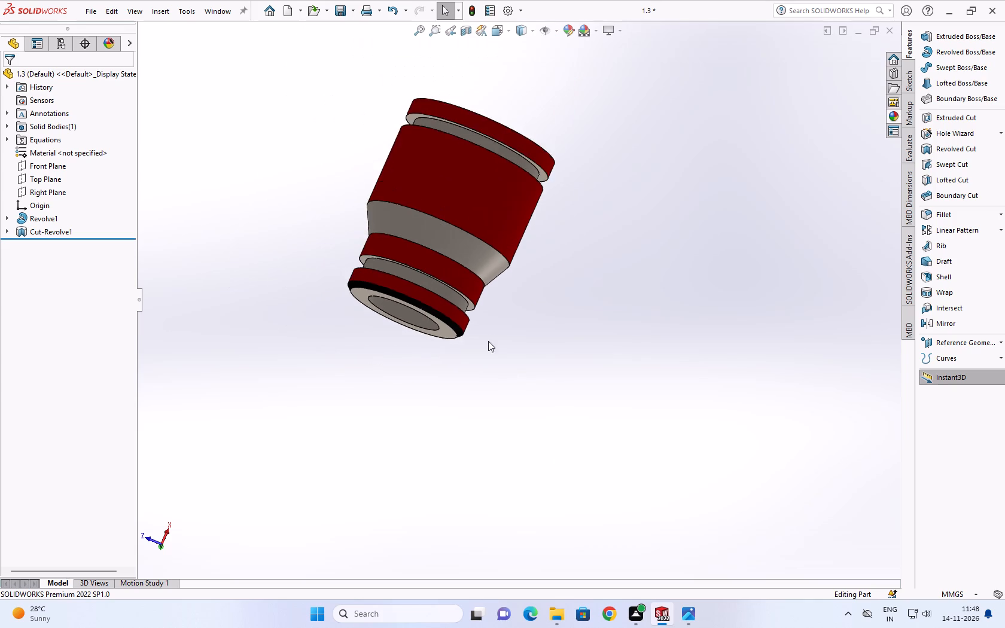
{"action": "scroll", "coordinate": [488, 286], "scroll_direction": "up", "scroll_amount": 2}
{"action": "scroll", "coordinate": [453, 227], "scroll_direction": "down", "scroll_amount": 5}
{"action": "scroll", "coordinate": [480, 273], "scroll_direction": "down", "scroll_amount": 2}
{"action": "middle_click_drag", "start_coordinate": [482, 273], "coordinate": [745, 293]}
{"action": "scroll", "coordinate": [486, 273], "scroll_direction": "down", "scroll_amount": 1}
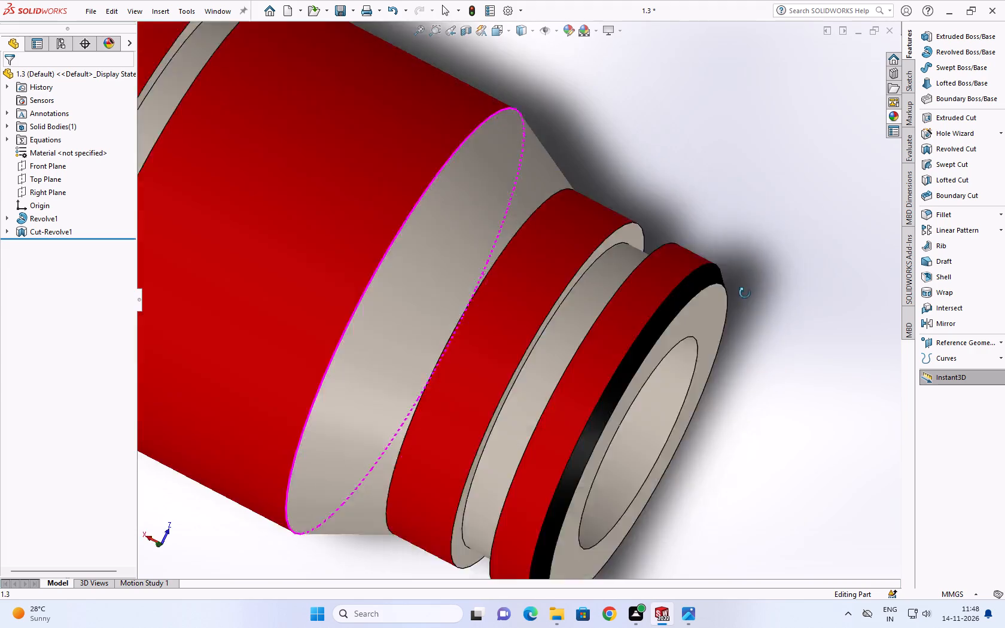
{"action": "middle_click_drag", "start_coordinate": [745, 293], "coordinate": [616, 311]}
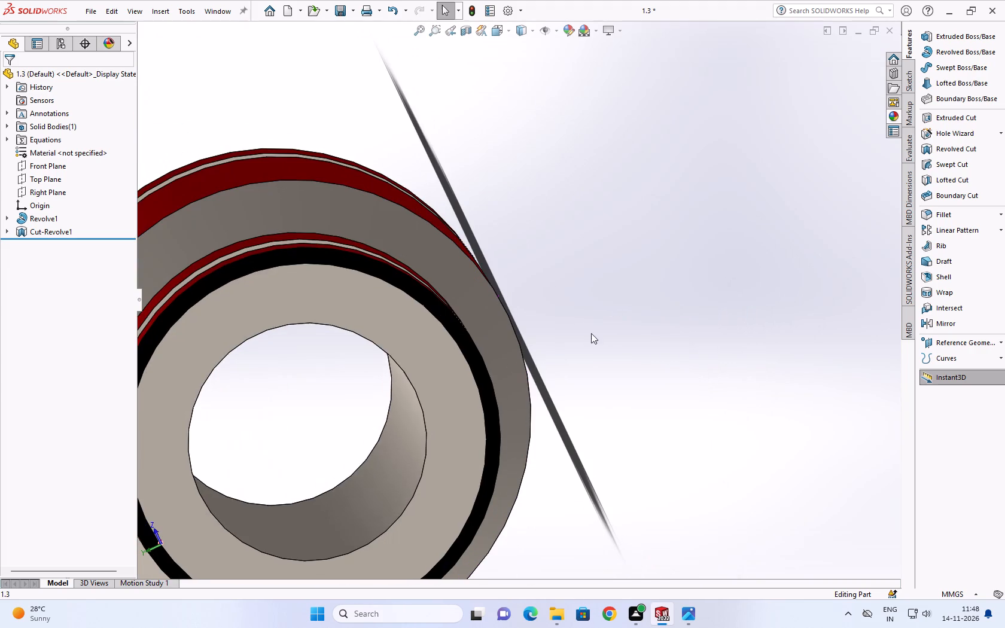
{"action": "left_click", "coordinate": [411, 440]}
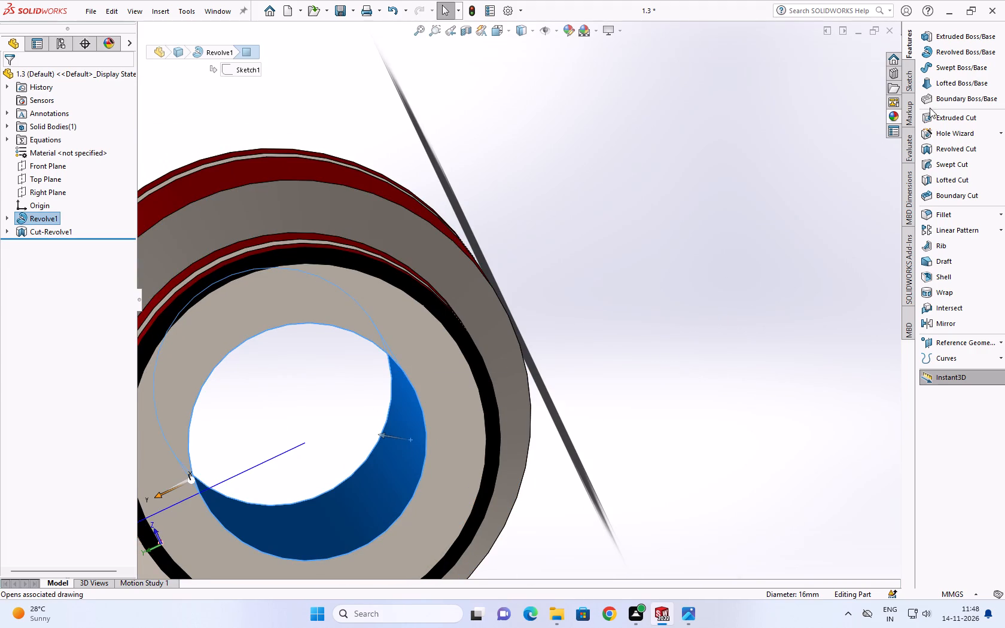
{"action": "left_click", "coordinate": [570, 26]}
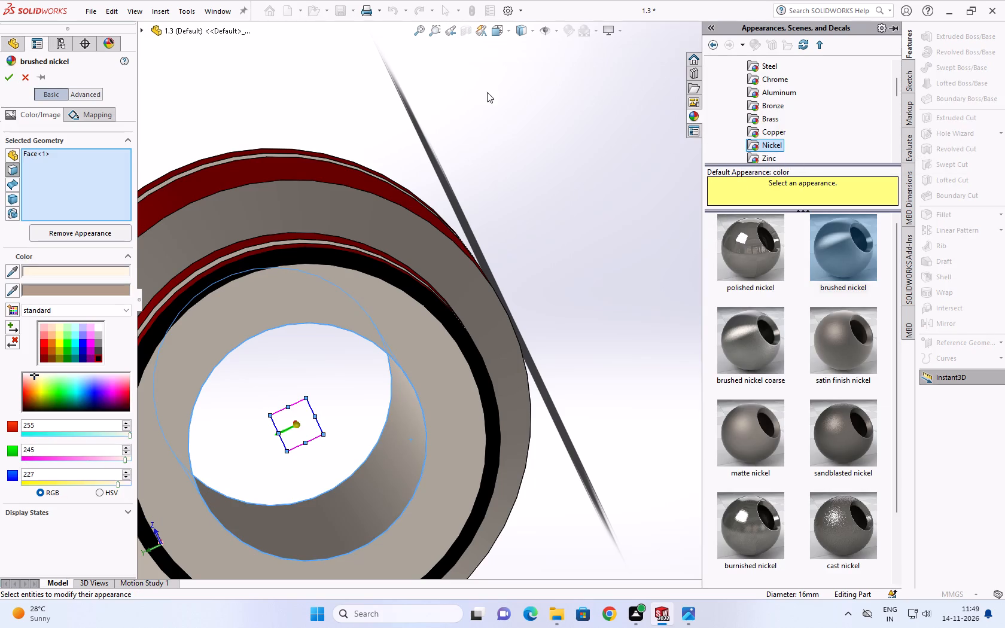
{"action": "left_click", "coordinate": [99, 359]}
Add the floors of the wide-end groove and the narrow-end groove to the black faces.
{"action": "middle_click_drag", "start_coordinate": [303, 408], "coordinate": [304, 411]}
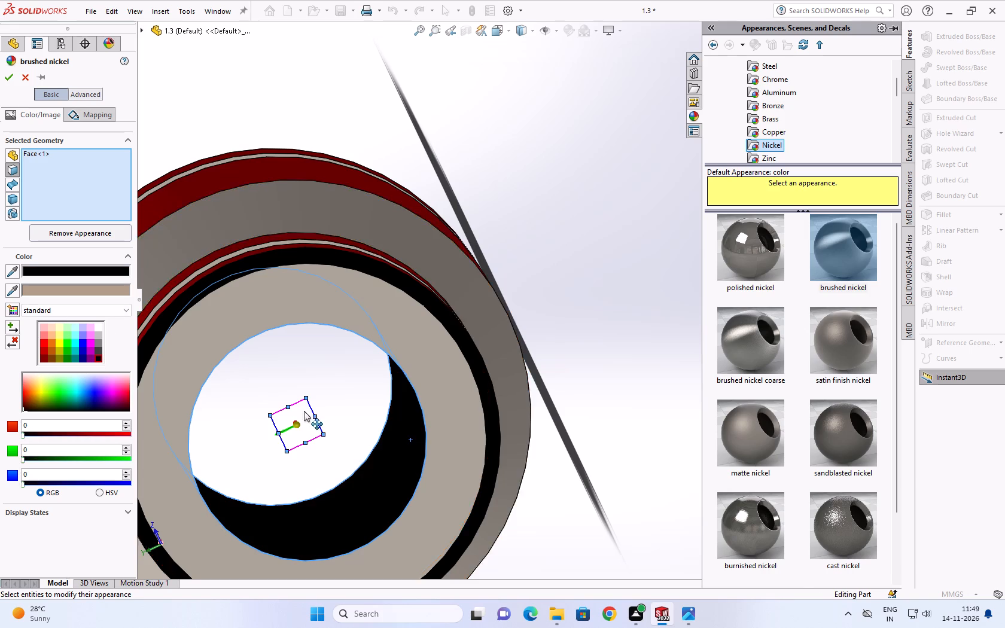
{"action": "middle_click_drag", "start_coordinate": [304, 411], "coordinate": [360, 483]}
{"action": "scroll", "coordinate": [360, 481], "scroll_direction": "up", "scroll_amount": 3}
{"action": "scroll", "coordinate": [368, 434], "scroll_direction": "up", "scroll_amount": 4}
{"action": "middle_click_drag", "start_coordinate": [382, 411], "coordinate": [471, 532]}
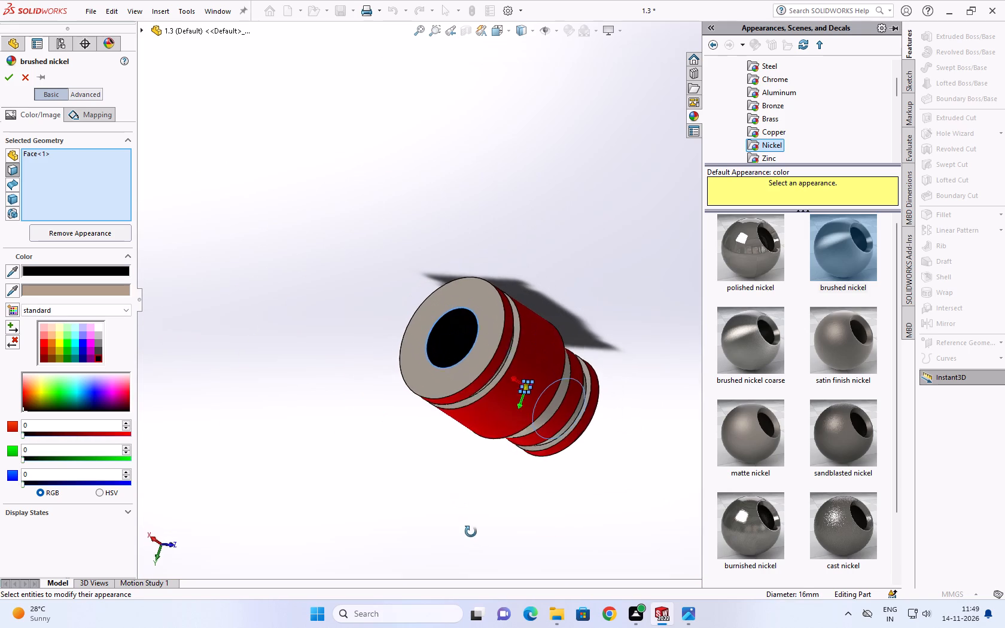
{"action": "middle_click_drag", "start_coordinate": [471, 532], "coordinate": [473, 534]}
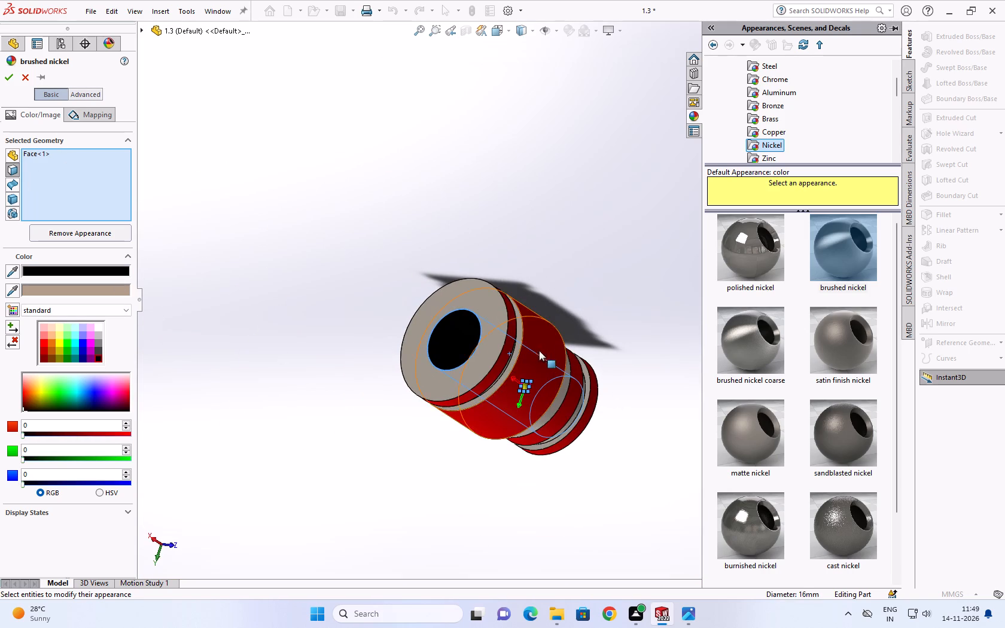
{"action": "scroll", "coordinate": [537, 351], "scroll_direction": "down", "scroll_amount": 6}
{"action": "middle_click_drag", "start_coordinate": [495, 346], "coordinate": [424, 377]}
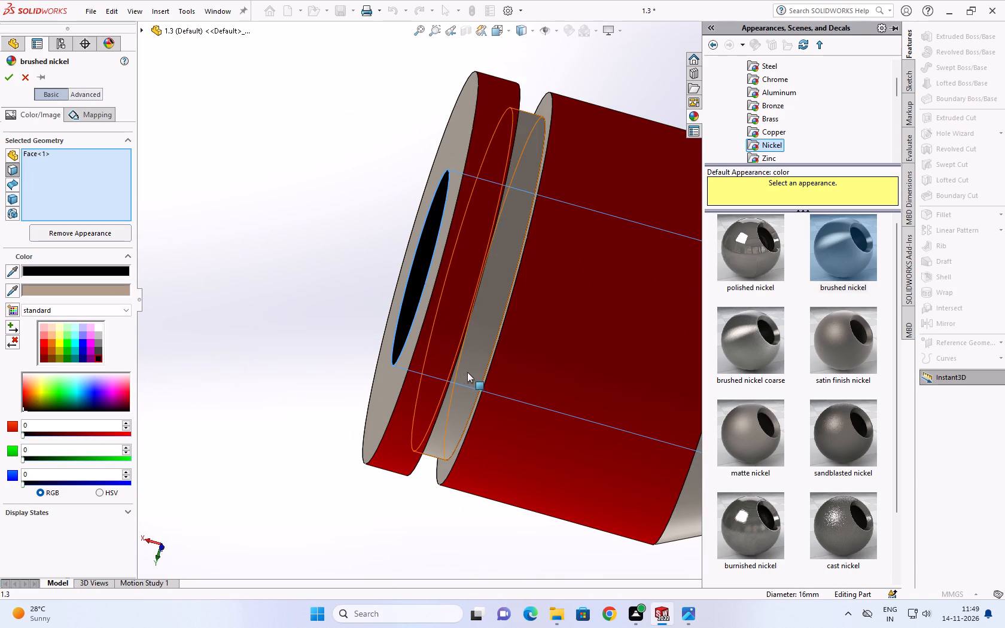
{"action": "left_click", "coordinate": [467, 372]}
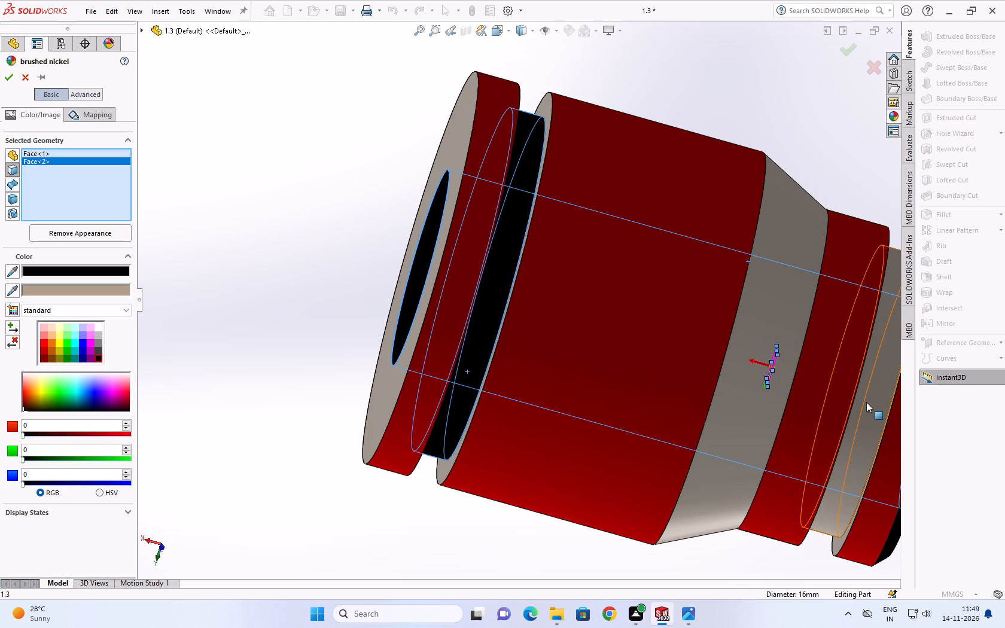
{"action": "left_click", "coordinate": [868, 403]}
Add the conical transition face to the black faces and apply the appearance.
{"action": "scroll", "coordinate": [759, 397], "scroll_direction": "up", "scroll_amount": 3}
{"action": "scroll", "coordinate": [635, 362], "scroll_direction": "up", "scroll_amount": 1}
{"action": "middle_click_drag", "start_coordinate": [634, 361], "coordinate": [587, 352]}
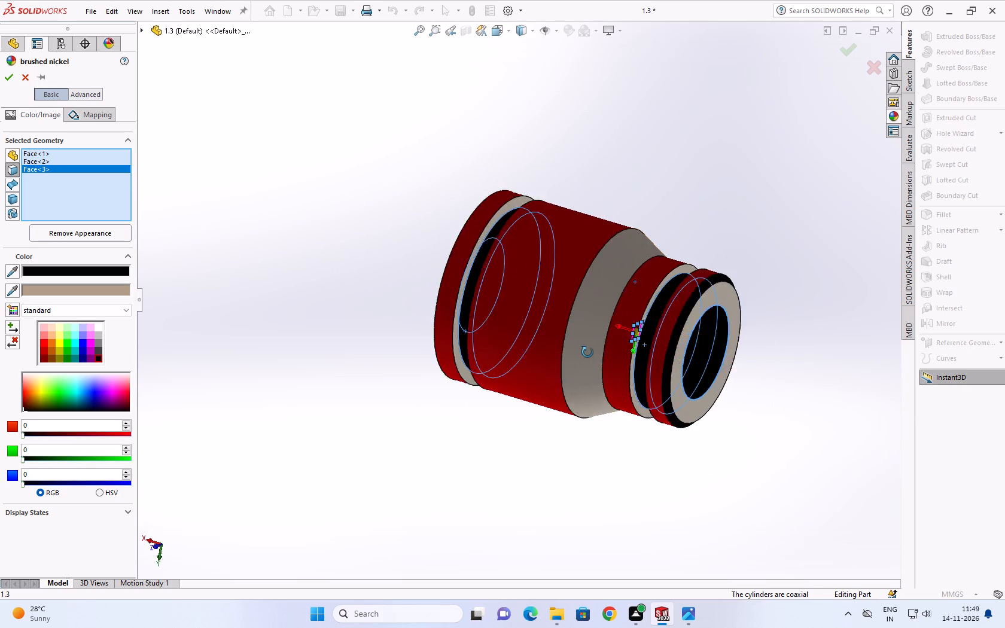
{"action": "middle_click_drag", "start_coordinate": [587, 352], "coordinate": [530, 527]}
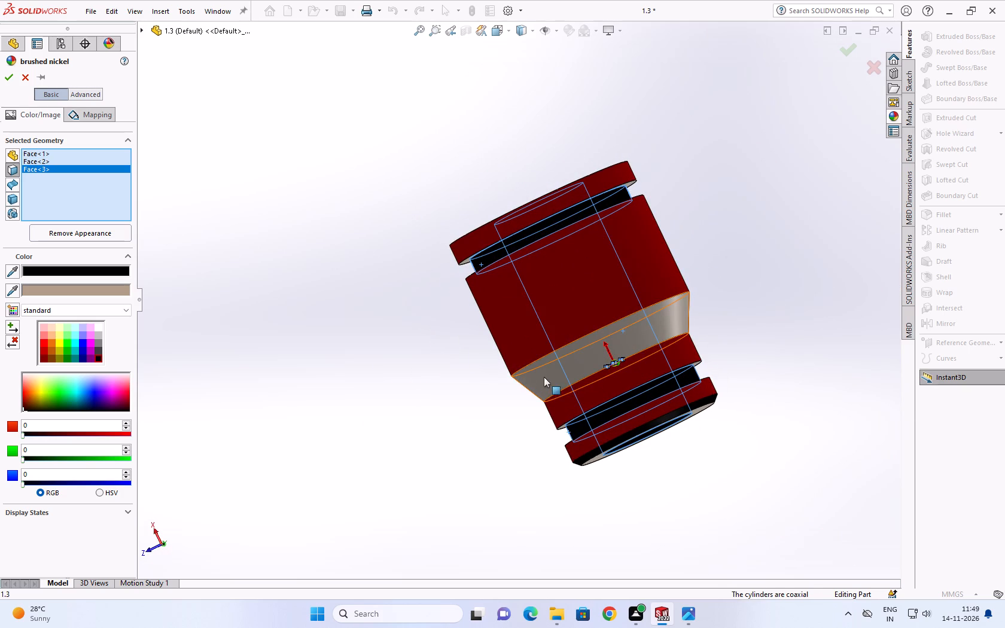
{"action": "left_click", "coordinate": [544, 377]}
{"action": "scroll", "coordinate": [541, 376], "scroll_direction": "up", "scroll_amount": 1}
{"action": "middle_click_drag", "start_coordinate": [541, 376], "coordinate": [833, 517]}
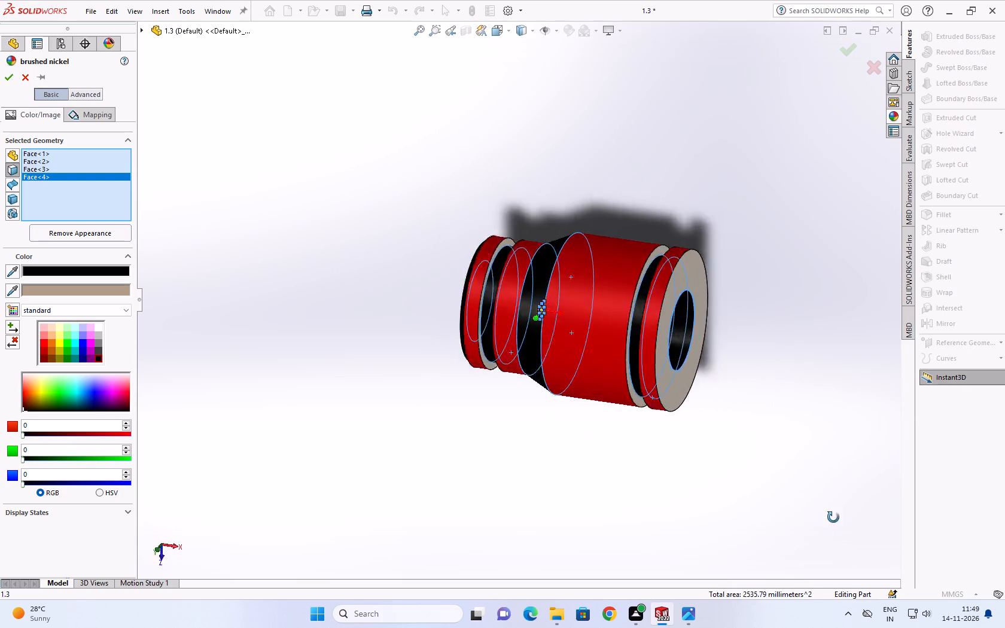
{"action": "middle_click_drag", "start_coordinate": [833, 517], "coordinate": [419, 511]}
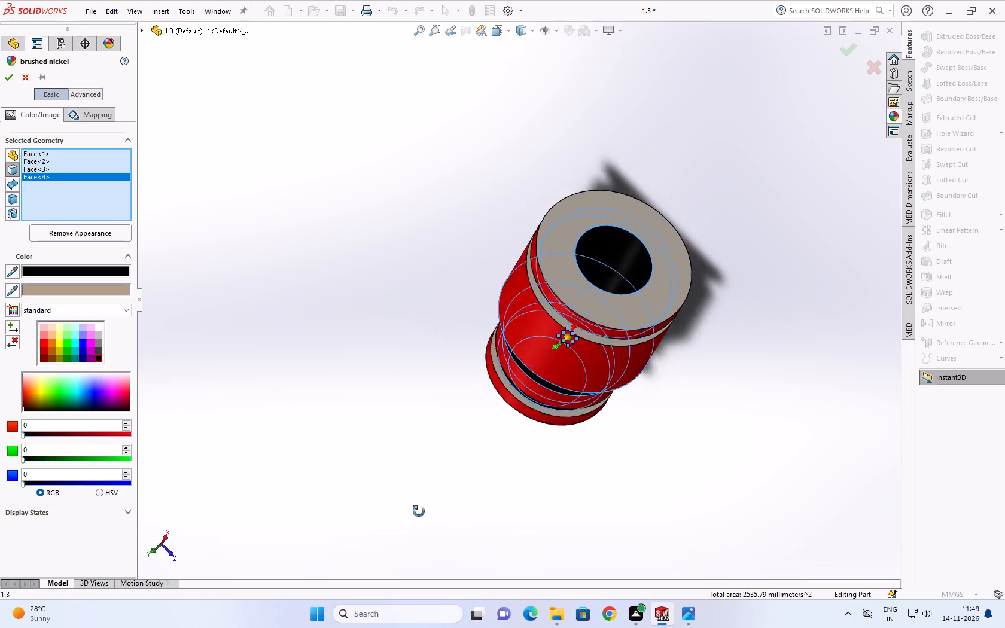
{"action": "middle_click_drag", "start_coordinate": [419, 511], "coordinate": [528, 211]}
{"action": "scroll", "coordinate": [574, 356], "scroll_direction": "up", "scroll_amount": 1}
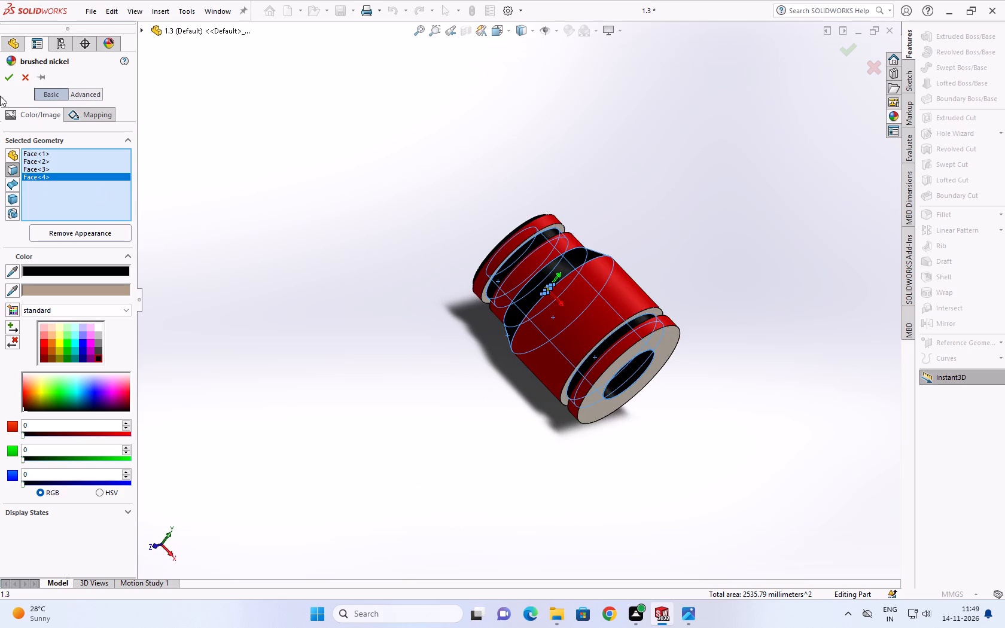
{"action": "left_click", "coordinate": [11, 79]}
Examine the recoloured bushing from both ends and the side to review the black, red and nickel faces.
{"action": "scroll", "coordinate": [431, 268], "scroll_direction": "down", "scroll_amount": 3}
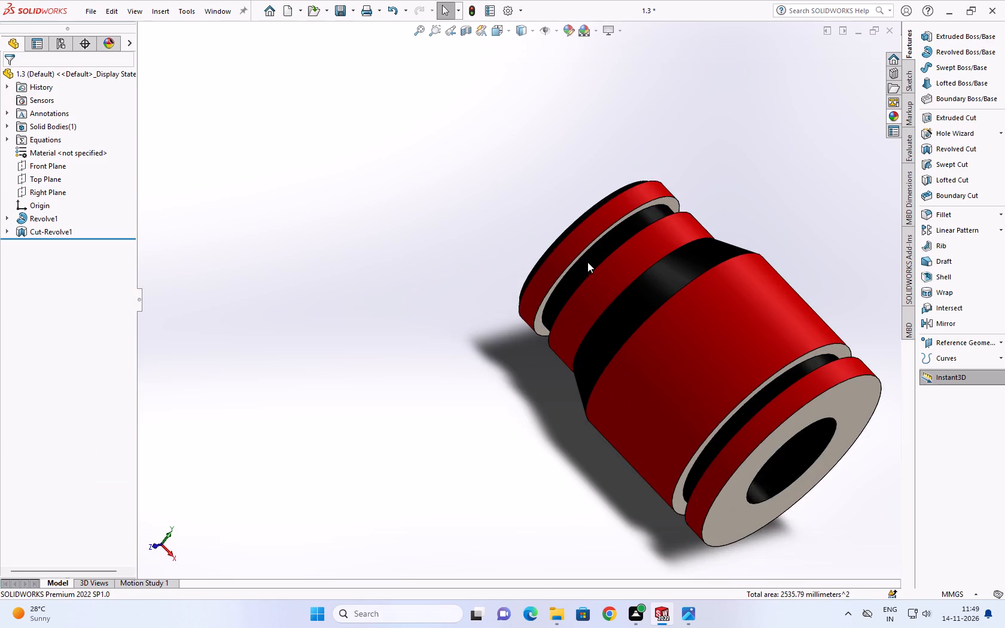
{"action": "middle_click_drag", "start_coordinate": [643, 272], "coordinate": [349, 306]}
{"action": "scroll", "coordinate": [654, 271], "scroll_direction": "up", "scroll_amount": 1}
{"action": "scroll", "coordinate": [873, 501], "scroll_direction": "down", "scroll_amount": 1}
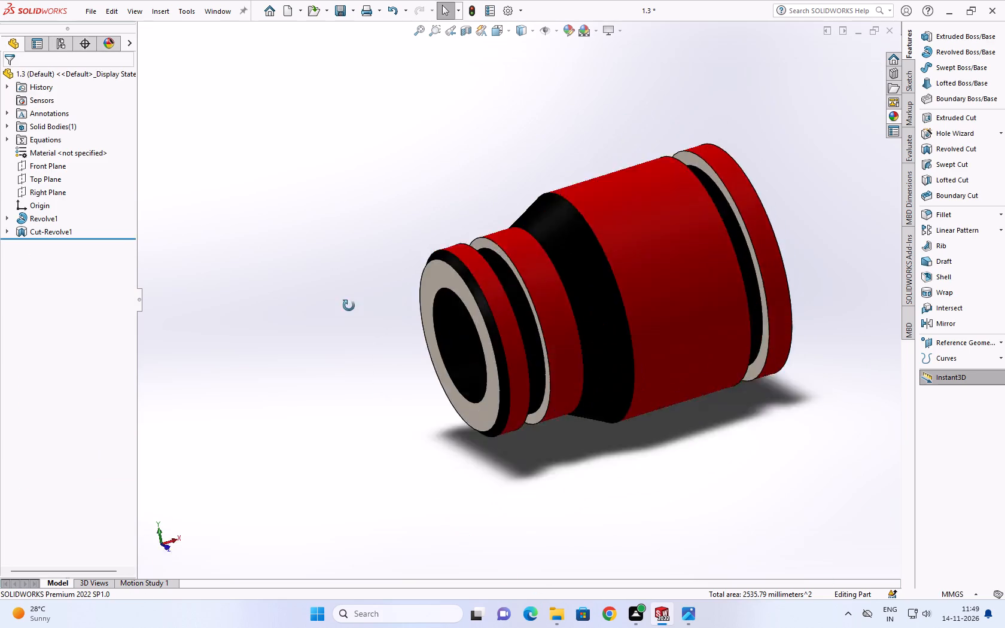
{"action": "middle_click_drag", "start_coordinate": [349, 306], "coordinate": [224, 67]}
{"action": "scroll", "coordinate": [461, 295], "scroll_direction": "up", "scroll_amount": 3}
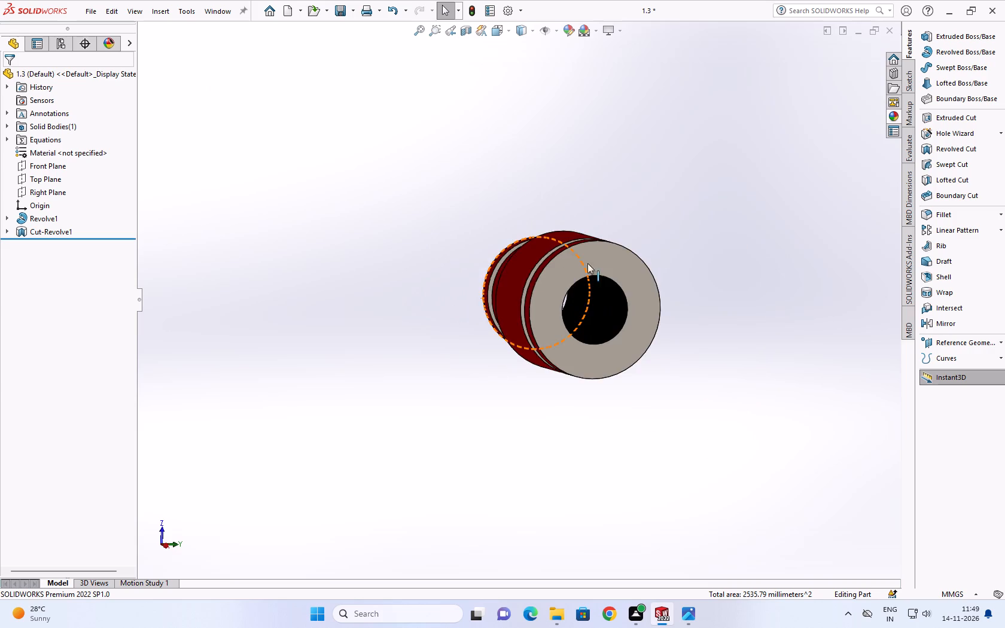
{"action": "scroll", "coordinate": [603, 260], "scroll_direction": "up", "scroll_amount": 1}
{"action": "scroll", "coordinate": [626, 252], "scroll_direction": "down", "scroll_amount": 3}
{"action": "middle_click_drag", "start_coordinate": [604, 282], "coordinate": [698, 400]}
{"action": "middle_click_drag", "start_coordinate": [474, 345], "coordinate": [610, 405]}
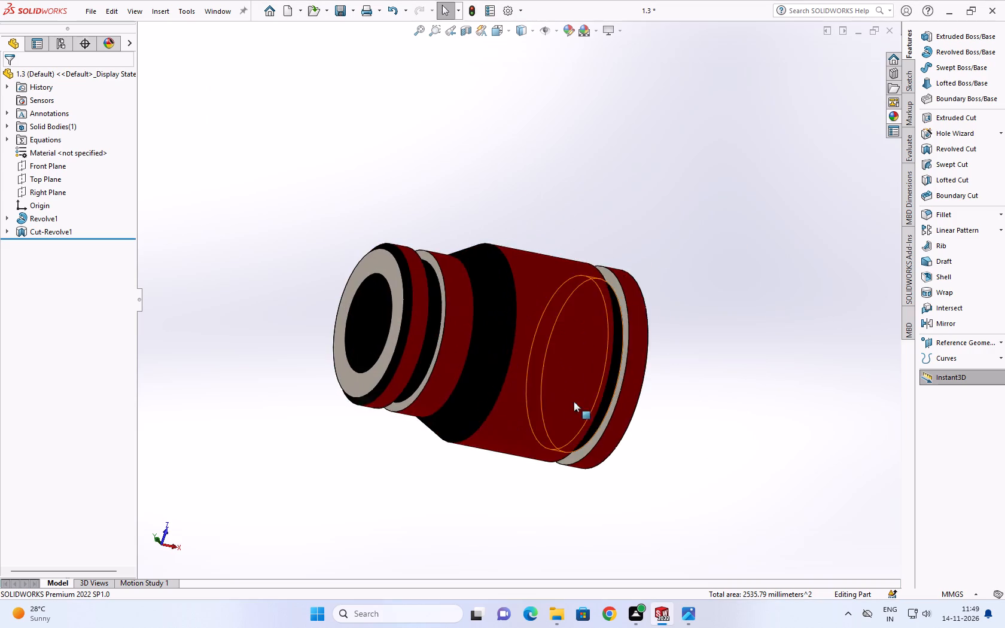
{"action": "scroll", "coordinate": [556, 385], "scroll_direction": "up", "scroll_amount": 4}
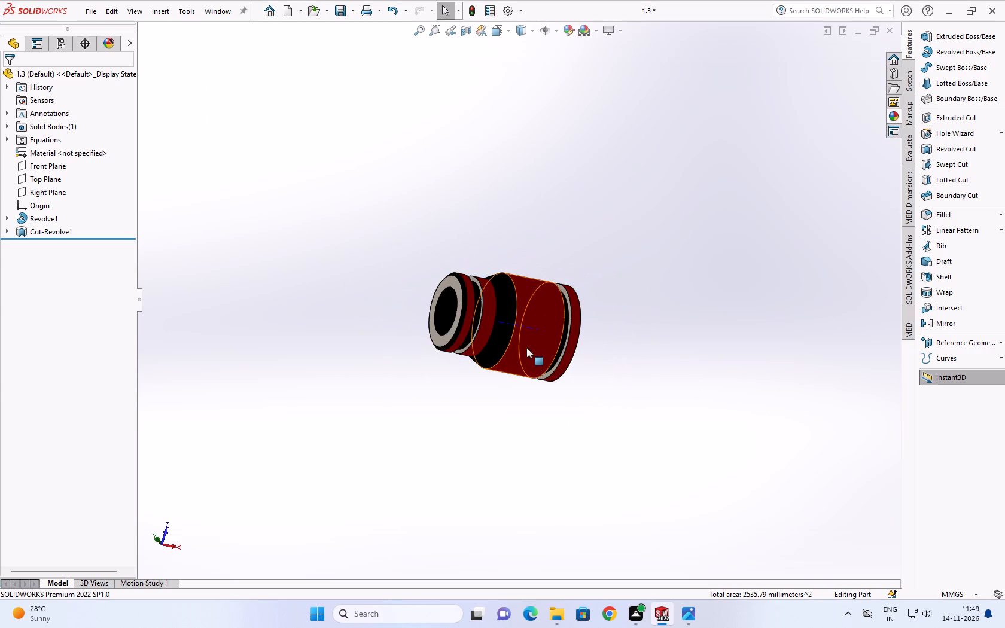
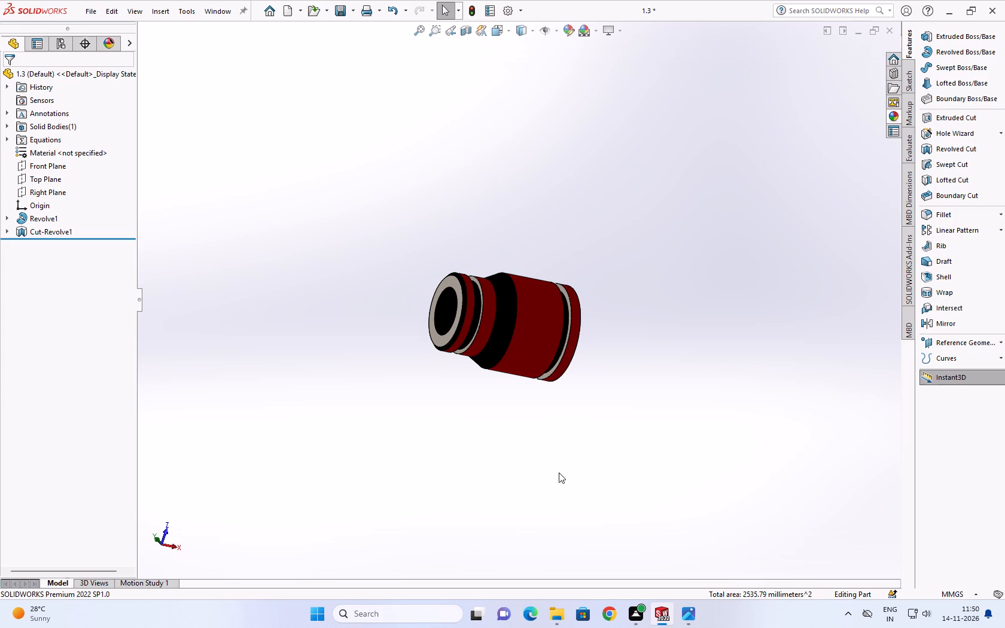
Examine the coloured bushing up close from its narrow end, wide end and side.
{"action": "scroll", "coordinate": [559, 449], "scroll_direction": "up", "scroll_amount": 2}
{"action": "scroll", "coordinate": [491, 330], "scroll_direction": "down", "scroll_amount": 3}
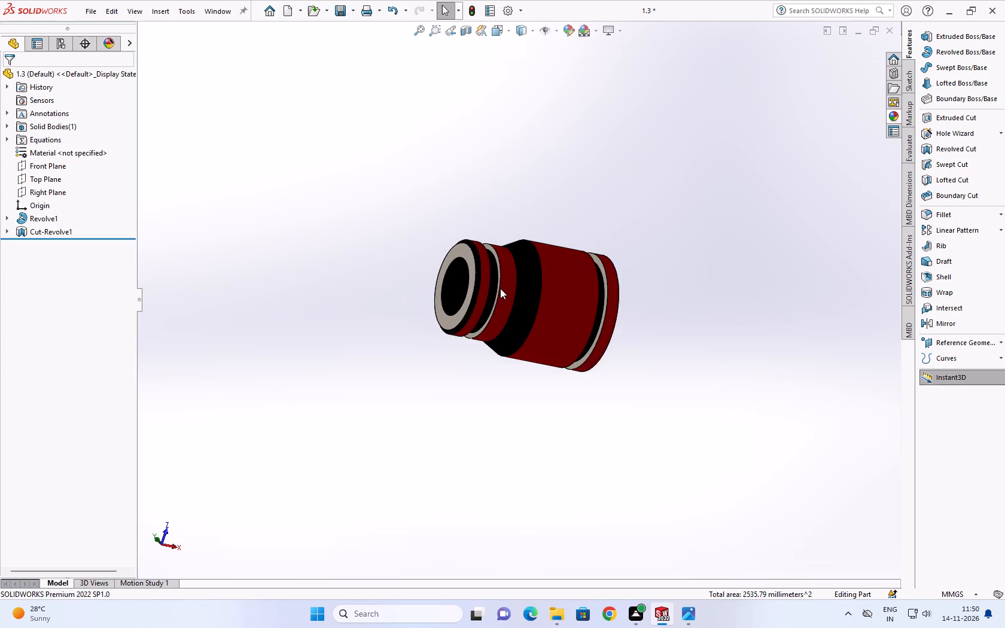
{"action": "scroll", "coordinate": [502, 288], "scroll_direction": "down", "scroll_amount": 1}
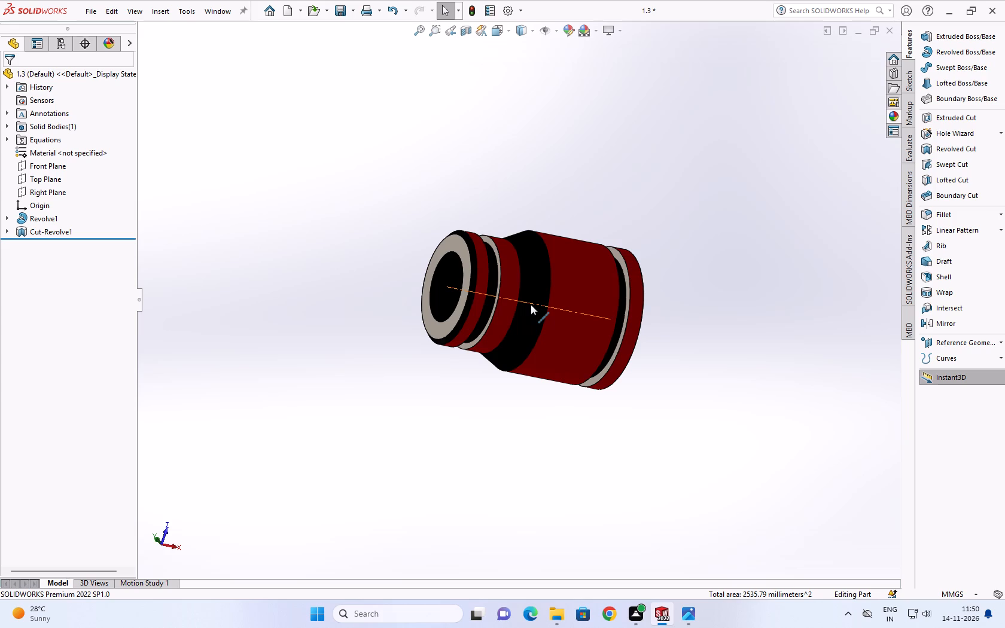
{"action": "scroll", "coordinate": [504, 333], "scroll_direction": "down", "scroll_amount": 5}
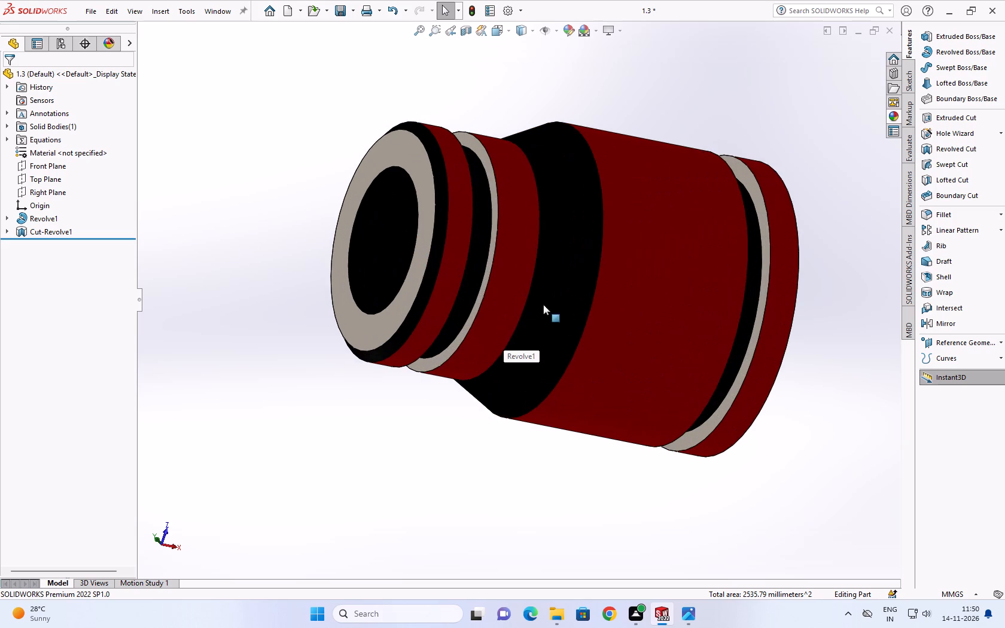
{"action": "scroll", "coordinate": [586, 328], "scroll_direction": "up", "scroll_amount": 1}
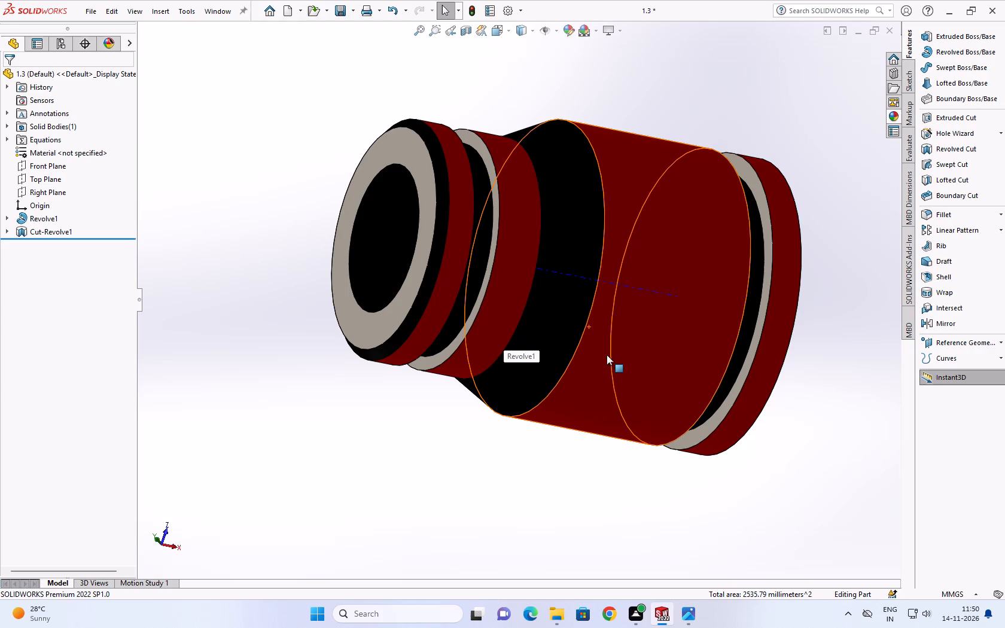
{"action": "scroll", "coordinate": [662, 350], "scroll_direction": "up", "scroll_amount": 2}
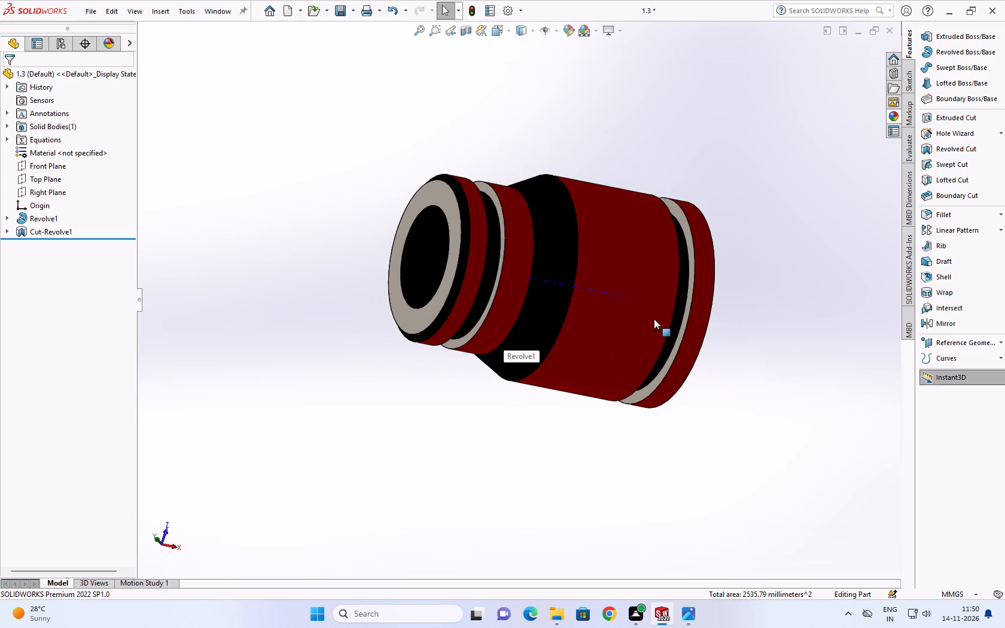
{"action": "scroll", "coordinate": [647, 267], "scroll_direction": "down", "scroll_amount": 4}
{"action": "scroll", "coordinate": [660, 240], "scroll_direction": "up", "scroll_amount": 1}
{"action": "middle_click_drag", "start_coordinate": [660, 240], "coordinate": [519, 278]}
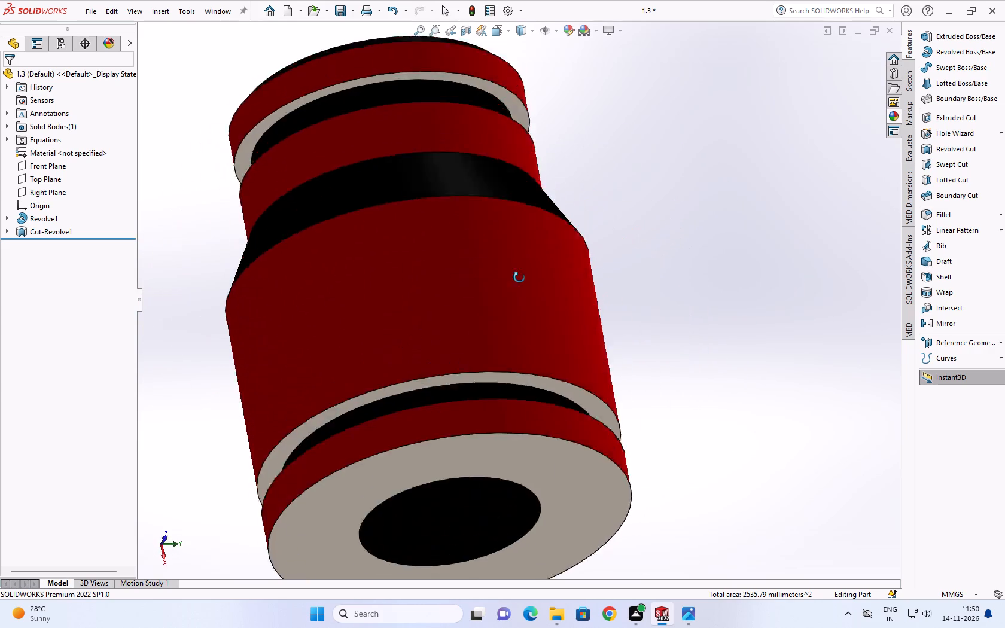
{"action": "middle_click_drag", "start_coordinate": [519, 278], "coordinate": [560, 306]}
{"action": "scroll", "coordinate": [542, 301], "scroll_direction": "up", "scroll_amount": 4}
{"action": "scroll", "coordinate": [449, 274], "scroll_direction": "down", "scroll_amount": 2}
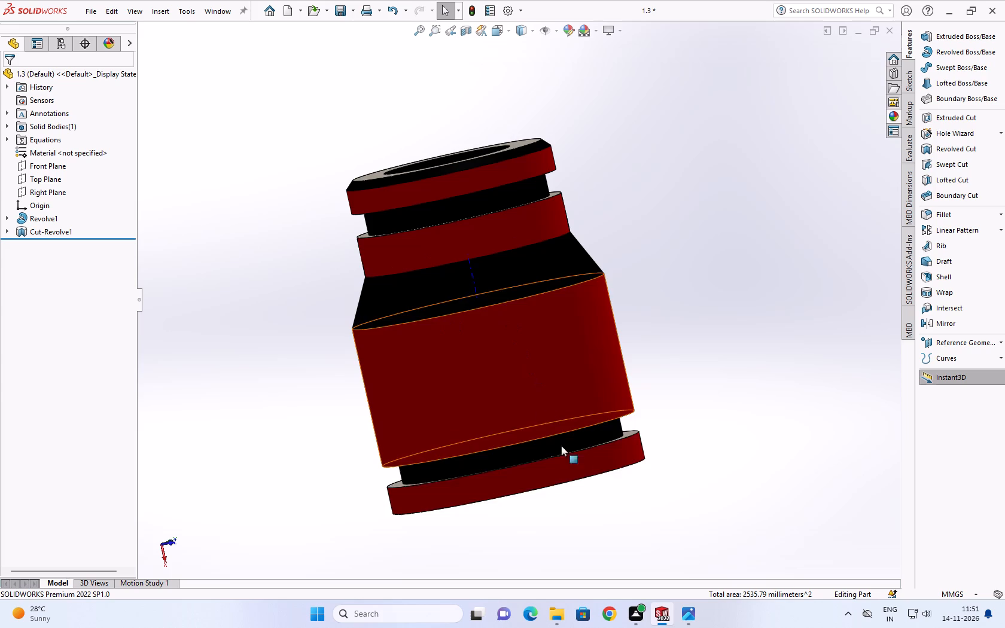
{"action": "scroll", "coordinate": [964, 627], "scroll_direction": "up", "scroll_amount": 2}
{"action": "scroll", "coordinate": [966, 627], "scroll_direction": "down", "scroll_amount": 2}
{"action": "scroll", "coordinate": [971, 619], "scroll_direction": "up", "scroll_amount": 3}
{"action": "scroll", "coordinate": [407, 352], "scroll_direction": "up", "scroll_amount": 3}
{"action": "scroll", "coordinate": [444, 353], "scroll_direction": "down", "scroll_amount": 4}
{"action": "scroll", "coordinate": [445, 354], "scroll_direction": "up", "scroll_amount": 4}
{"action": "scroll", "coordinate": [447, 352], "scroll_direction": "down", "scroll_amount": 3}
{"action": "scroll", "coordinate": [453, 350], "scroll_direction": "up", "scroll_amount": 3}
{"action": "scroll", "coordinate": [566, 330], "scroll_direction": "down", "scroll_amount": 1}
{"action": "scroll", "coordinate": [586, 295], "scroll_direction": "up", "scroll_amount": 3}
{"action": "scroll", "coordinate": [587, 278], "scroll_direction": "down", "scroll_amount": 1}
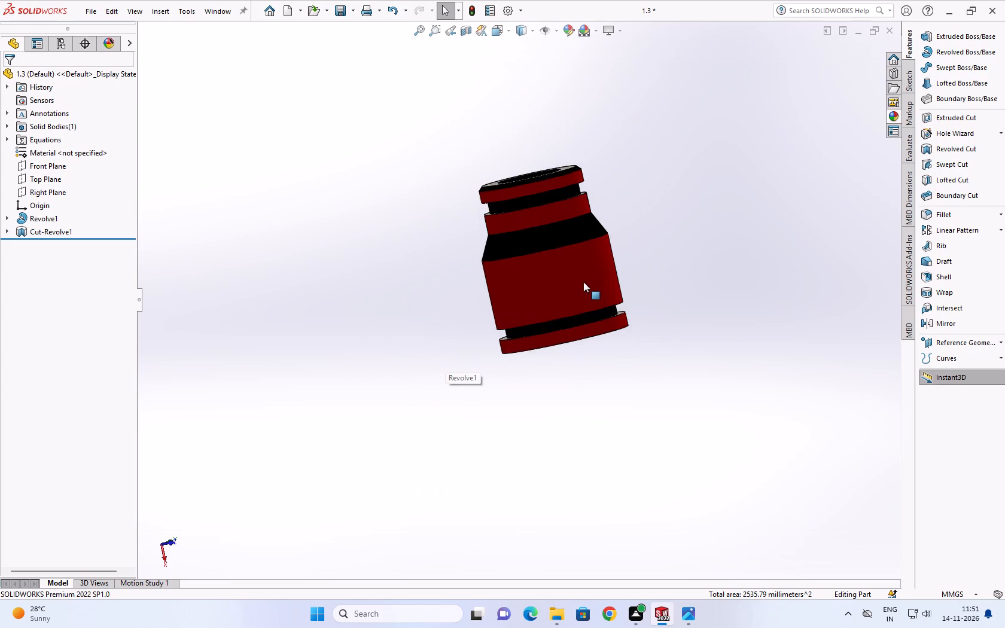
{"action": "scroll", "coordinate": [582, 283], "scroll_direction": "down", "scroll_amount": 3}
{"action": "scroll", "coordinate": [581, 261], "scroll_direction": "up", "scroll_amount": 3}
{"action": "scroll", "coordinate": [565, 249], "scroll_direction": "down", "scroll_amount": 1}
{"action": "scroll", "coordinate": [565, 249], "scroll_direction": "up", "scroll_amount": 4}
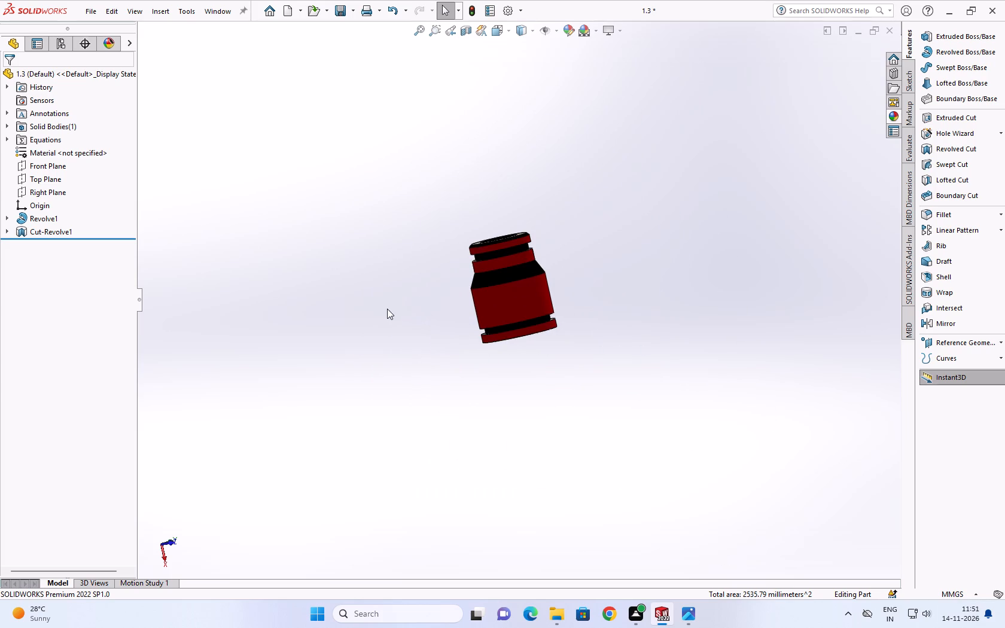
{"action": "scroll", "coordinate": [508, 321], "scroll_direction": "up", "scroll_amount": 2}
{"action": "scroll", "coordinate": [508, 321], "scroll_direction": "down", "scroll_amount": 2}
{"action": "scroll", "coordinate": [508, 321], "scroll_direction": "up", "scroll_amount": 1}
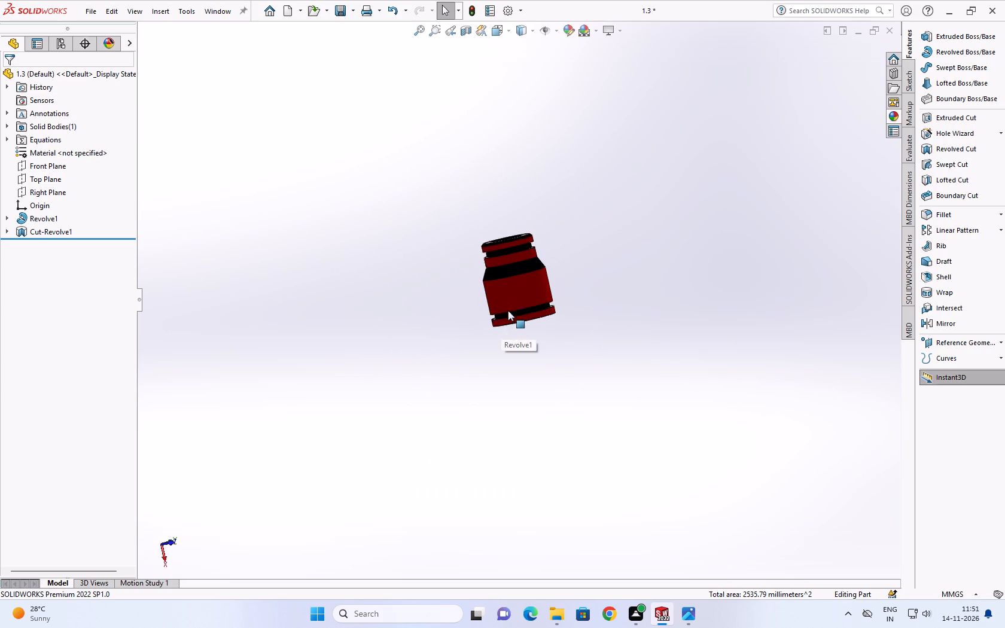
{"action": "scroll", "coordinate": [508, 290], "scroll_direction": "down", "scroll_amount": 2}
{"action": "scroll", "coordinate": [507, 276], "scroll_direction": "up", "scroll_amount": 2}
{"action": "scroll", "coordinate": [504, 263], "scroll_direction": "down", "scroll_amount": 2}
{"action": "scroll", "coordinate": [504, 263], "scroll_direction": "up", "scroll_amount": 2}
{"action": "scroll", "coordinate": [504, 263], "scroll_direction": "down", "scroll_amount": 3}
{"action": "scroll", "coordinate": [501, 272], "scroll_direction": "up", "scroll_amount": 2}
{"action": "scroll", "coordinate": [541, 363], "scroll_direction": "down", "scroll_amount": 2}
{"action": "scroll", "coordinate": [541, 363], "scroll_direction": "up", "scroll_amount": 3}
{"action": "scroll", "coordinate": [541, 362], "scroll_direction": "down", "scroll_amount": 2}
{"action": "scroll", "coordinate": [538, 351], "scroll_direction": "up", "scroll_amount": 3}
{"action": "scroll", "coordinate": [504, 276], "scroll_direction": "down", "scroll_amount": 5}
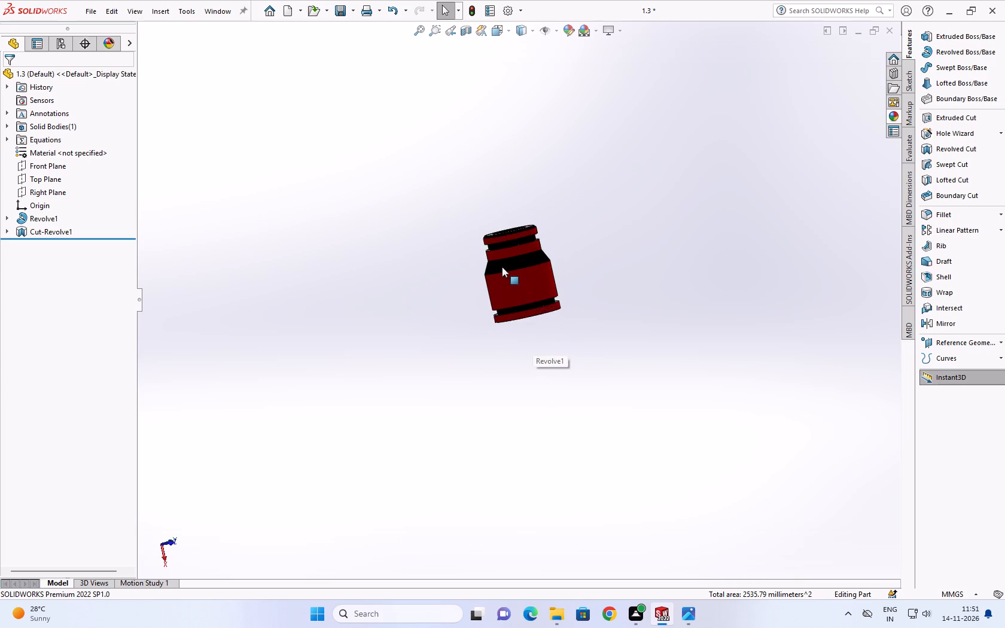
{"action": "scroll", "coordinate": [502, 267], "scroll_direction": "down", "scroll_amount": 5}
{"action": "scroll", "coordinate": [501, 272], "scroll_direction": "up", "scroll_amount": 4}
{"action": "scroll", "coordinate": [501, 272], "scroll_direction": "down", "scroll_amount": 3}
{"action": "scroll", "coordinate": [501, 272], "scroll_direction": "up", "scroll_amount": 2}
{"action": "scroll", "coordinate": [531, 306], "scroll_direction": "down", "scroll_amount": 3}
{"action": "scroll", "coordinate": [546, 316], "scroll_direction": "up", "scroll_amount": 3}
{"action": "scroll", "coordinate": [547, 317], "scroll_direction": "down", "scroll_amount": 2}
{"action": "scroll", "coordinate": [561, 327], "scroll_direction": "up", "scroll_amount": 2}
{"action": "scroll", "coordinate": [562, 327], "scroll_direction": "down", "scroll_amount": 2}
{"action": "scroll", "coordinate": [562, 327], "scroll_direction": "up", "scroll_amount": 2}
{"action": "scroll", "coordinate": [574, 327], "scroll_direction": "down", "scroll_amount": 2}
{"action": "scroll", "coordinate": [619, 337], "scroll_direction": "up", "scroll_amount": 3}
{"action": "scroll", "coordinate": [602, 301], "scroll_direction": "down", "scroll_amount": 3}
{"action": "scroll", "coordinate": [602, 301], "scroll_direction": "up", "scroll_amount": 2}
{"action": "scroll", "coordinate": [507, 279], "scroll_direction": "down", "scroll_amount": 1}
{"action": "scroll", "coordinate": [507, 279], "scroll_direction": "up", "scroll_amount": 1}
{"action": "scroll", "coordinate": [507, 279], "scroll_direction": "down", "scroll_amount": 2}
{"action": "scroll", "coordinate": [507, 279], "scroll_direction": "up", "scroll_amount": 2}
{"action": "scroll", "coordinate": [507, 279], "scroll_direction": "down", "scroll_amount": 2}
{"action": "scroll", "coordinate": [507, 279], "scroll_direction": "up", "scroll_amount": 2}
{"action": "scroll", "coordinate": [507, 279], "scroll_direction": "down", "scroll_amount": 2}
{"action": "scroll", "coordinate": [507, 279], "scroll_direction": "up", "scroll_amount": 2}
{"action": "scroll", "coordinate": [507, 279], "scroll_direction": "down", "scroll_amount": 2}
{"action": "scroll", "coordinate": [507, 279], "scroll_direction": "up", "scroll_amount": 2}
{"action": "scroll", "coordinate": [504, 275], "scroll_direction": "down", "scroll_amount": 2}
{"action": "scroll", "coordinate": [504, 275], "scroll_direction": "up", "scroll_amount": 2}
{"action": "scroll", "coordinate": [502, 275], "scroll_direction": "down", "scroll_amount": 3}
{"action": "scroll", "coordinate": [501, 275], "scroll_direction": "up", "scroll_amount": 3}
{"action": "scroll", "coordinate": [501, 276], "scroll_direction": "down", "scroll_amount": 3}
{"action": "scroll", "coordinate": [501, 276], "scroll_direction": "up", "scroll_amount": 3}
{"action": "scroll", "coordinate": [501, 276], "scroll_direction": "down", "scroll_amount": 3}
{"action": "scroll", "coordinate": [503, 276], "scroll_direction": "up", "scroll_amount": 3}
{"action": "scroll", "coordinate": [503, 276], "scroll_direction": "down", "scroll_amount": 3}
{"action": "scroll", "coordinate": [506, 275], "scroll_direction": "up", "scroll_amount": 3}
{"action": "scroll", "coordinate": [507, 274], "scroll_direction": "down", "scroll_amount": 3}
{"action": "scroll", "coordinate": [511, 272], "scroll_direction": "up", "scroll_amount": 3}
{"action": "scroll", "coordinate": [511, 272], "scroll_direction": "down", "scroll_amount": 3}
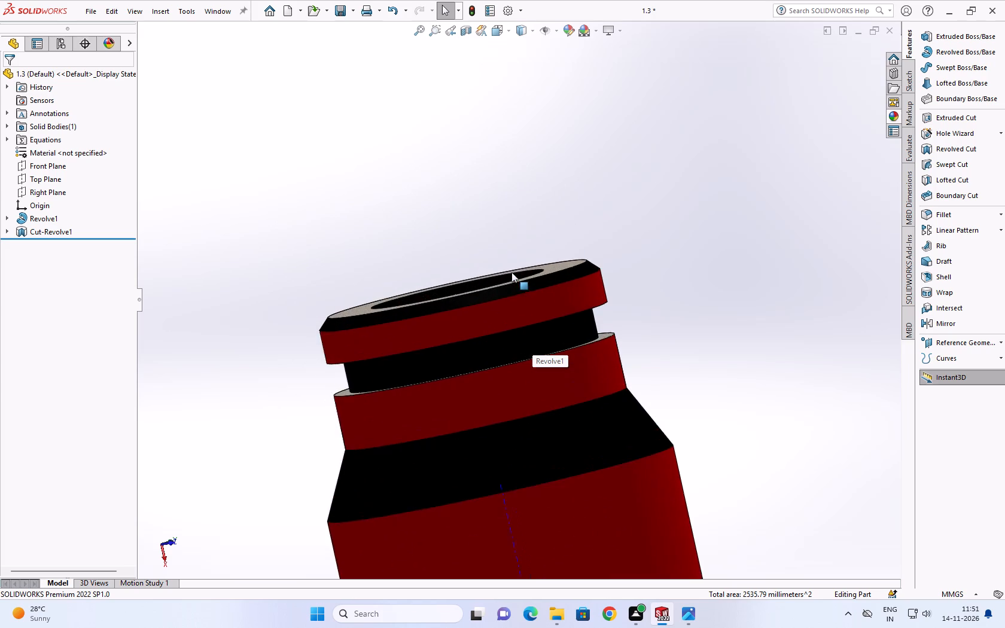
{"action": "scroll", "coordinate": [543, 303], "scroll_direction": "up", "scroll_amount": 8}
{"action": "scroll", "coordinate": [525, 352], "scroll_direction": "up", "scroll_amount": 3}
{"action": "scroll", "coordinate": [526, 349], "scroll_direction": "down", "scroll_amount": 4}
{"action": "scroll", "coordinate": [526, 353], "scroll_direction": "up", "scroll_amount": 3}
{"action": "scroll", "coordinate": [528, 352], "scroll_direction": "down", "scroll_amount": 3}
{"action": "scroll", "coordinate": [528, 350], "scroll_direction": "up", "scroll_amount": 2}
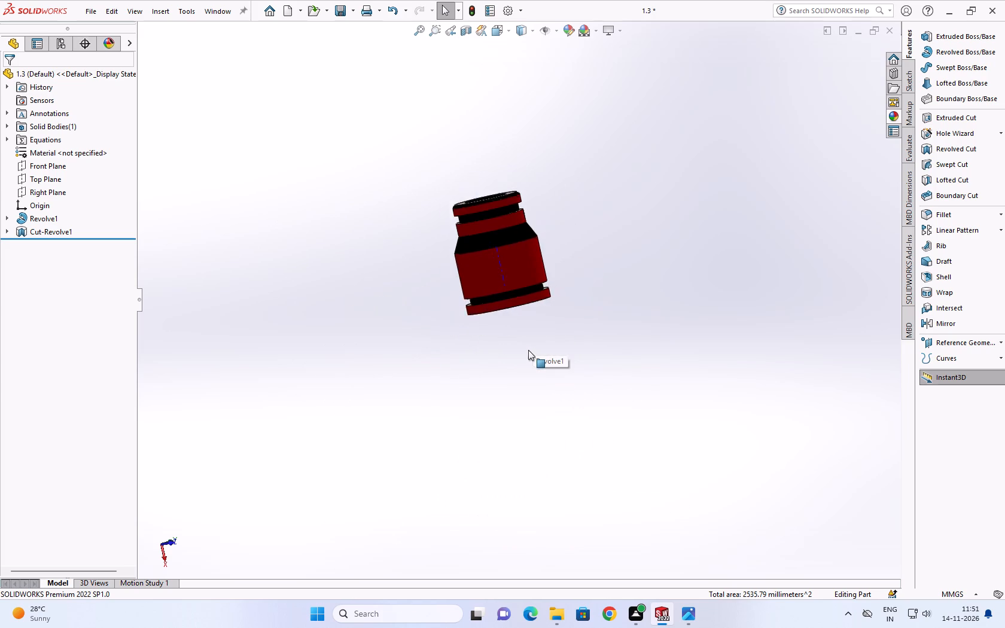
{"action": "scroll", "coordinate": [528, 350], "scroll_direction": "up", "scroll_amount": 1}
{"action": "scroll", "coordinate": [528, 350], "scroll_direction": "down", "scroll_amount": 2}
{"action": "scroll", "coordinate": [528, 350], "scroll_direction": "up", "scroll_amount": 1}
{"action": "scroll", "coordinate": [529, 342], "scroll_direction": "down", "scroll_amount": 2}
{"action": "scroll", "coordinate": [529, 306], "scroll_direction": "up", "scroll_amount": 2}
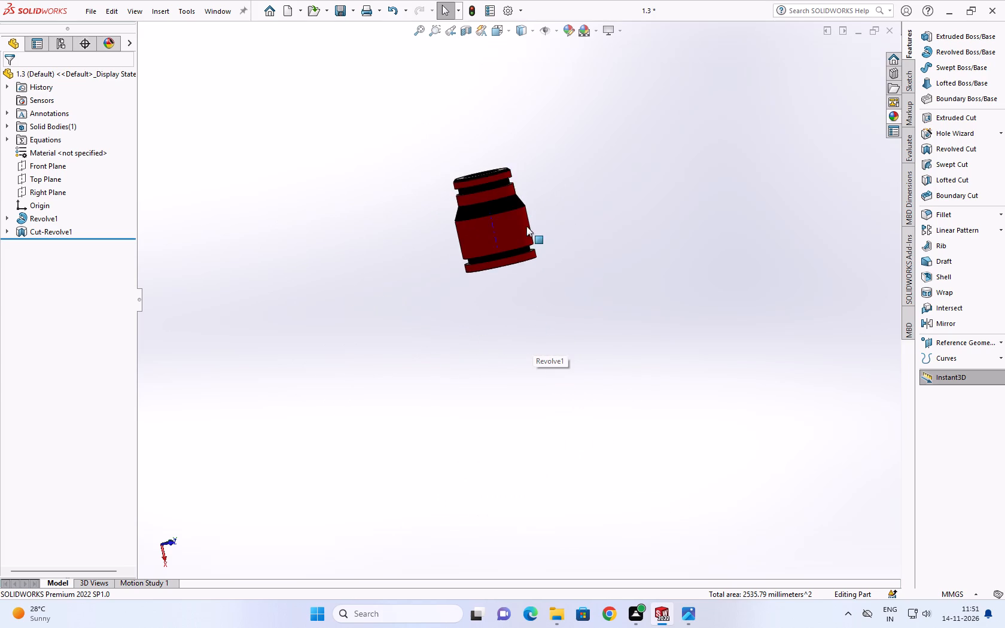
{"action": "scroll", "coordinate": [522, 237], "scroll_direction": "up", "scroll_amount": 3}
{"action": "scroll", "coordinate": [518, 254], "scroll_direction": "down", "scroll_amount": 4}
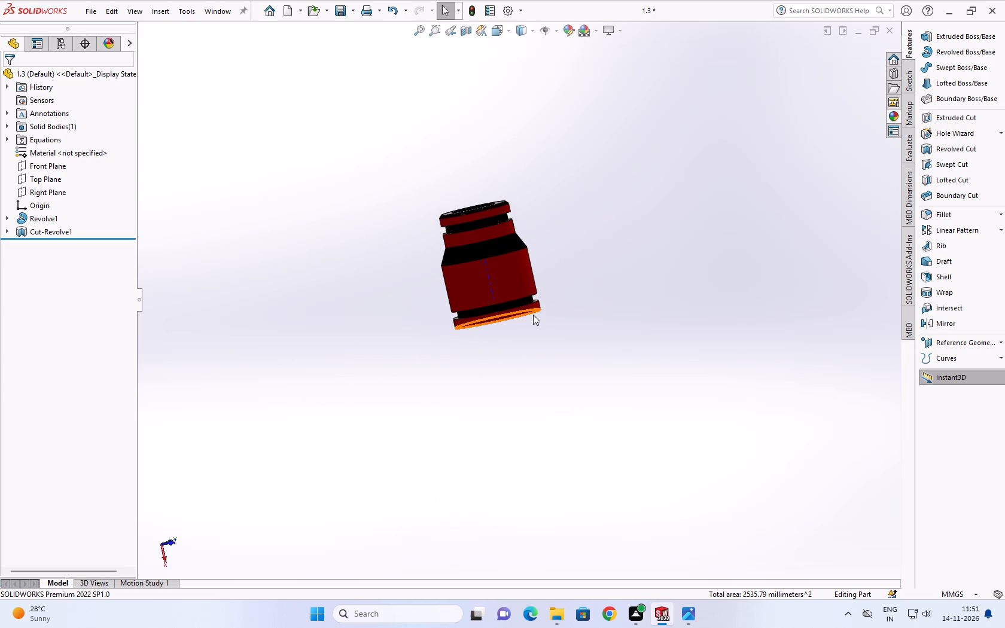
Switch briefly to the reference drawing in Photos and return to the bushing model in SOLIDWORKS.
{"action": "left_click", "coordinate": [686, 614]}
{"action": "left_click", "coordinate": [696, 475]}
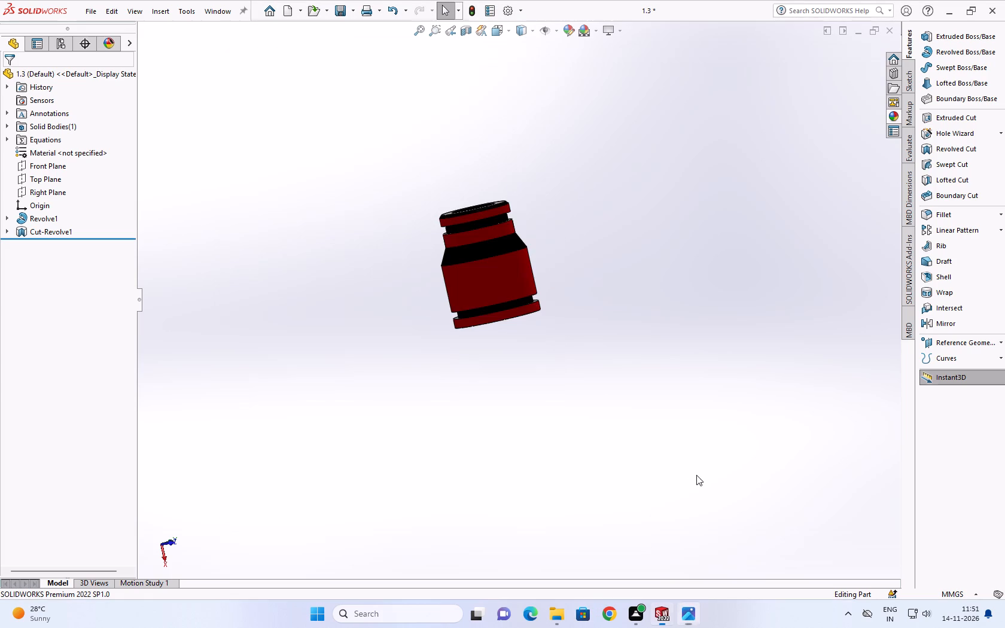
Examine the bushing from all sides, covering both end faces, the grooves, the conical transition and the bore.
{"action": "scroll", "coordinate": [433, 400], "scroll_direction": "up", "scroll_amount": 4}
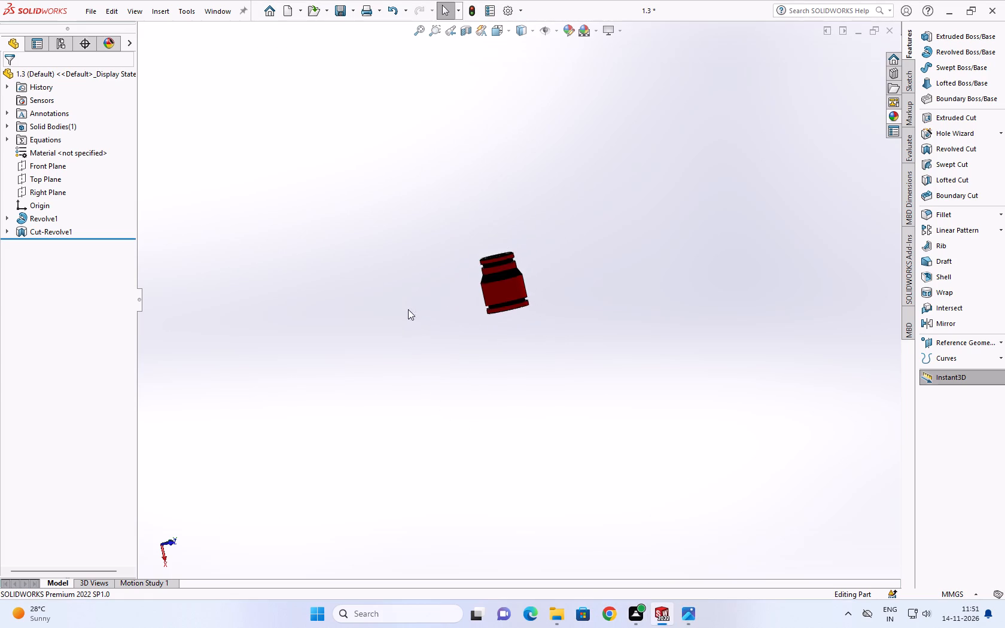
{"action": "scroll", "coordinate": [405, 257], "scroll_direction": "up", "scroll_amount": 2}
{"action": "scroll", "coordinate": [407, 273], "scroll_direction": "down", "scroll_amount": 4}
{"action": "scroll", "coordinate": [705, 400], "scroll_direction": "up", "scroll_amount": 3}
{"action": "scroll", "coordinate": [683, 349], "scroll_direction": "down", "scroll_amount": 3}
{"action": "scroll", "coordinate": [438, 217], "scroll_direction": "down", "scroll_amount": 6}
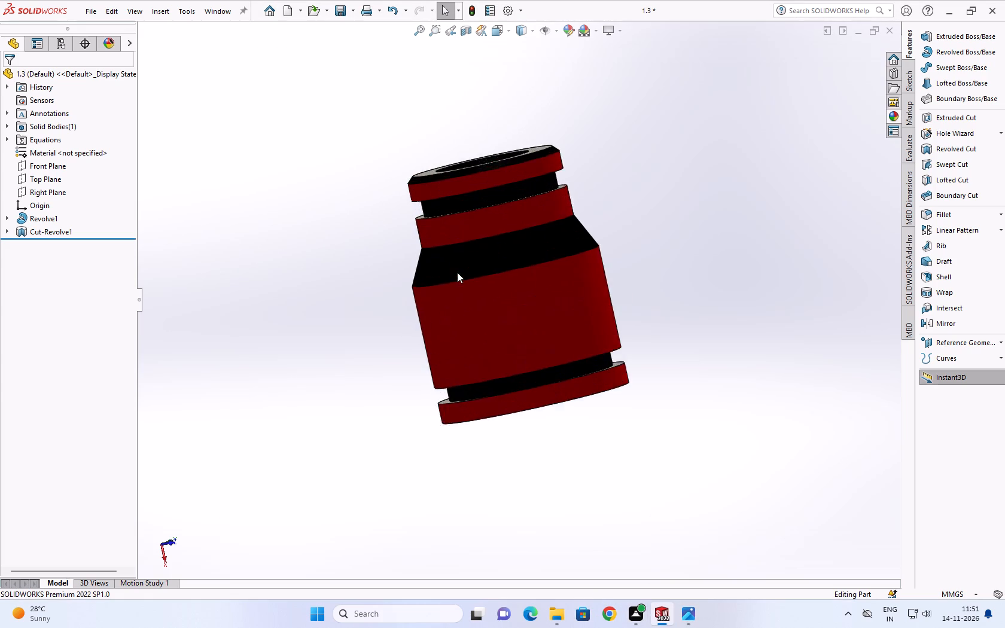
{"action": "scroll", "coordinate": [457, 272], "scroll_direction": "down", "scroll_amount": 3}
{"action": "middle_click_drag", "start_coordinate": [461, 278], "coordinate": [634, 333]}
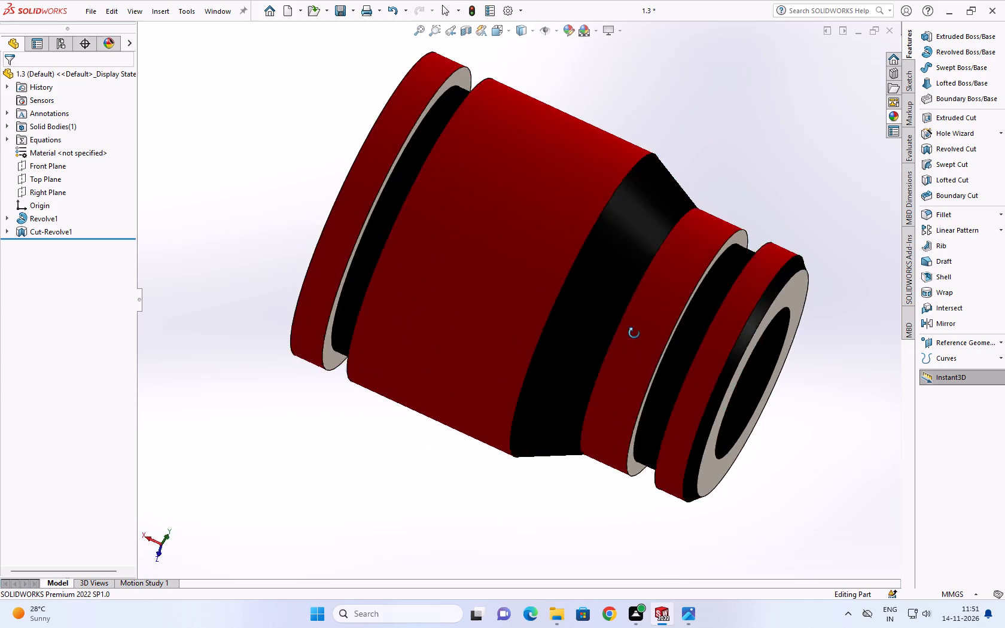
{"action": "middle_click_drag", "start_coordinate": [634, 333], "coordinate": [608, 436]}
{"action": "scroll", "coordinate": [599, 456], "scroll_direction": "up", "scroll_amount": 3}
{"action": "scroll", "coordinate": [373, 336], "scroll_direction": "down", "scroll_amount": 2}
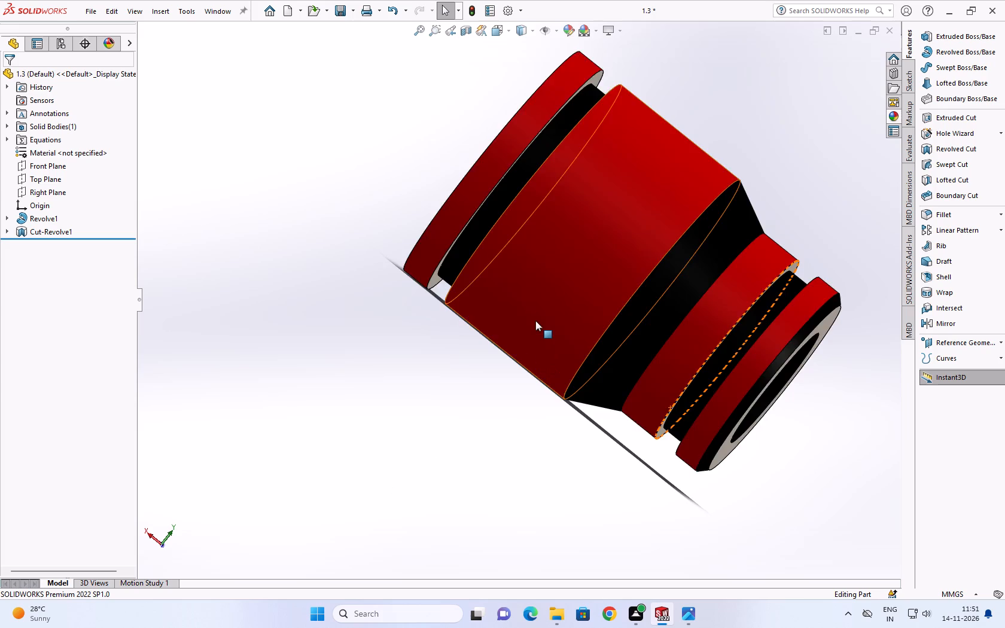
{"action": "scroll", "coordinate": [528, 307], "scroll_direction": "up", "scroll_amount": 3}
{"action": "scroll", "coordinate": [535, 301], "scroll_direction": "down", "scroll_amount": 5}
{"action": "middle_click_drag", "start_coordinate": [535, 301], "coordinate": [708, 232]}
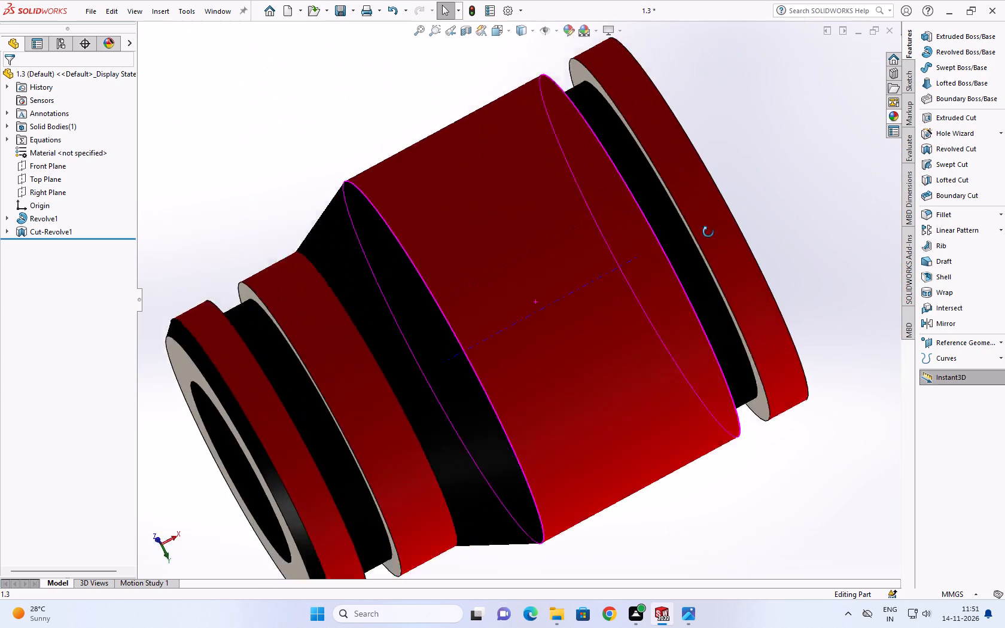
{"action": "middle_click_drag", "start_coordinate": [708, 232], "coordinate": [768, 145]}
{"action": "scroll", "coordinate": [766, 144], "scroll_direction": "up", "scroll_amount": 5}
{"action": "middle_click_drag", "start_coordinate": [549, 310], "coordinate": [636, 222]}
{"action": "scroll", "coordinate": [547, 310], "scroll_direction": "up", "scroll_amount": 1}
{"action": "scroll", "coordinate": [636, 222], "scroll_direction": "up", "scroll_amount": 1}
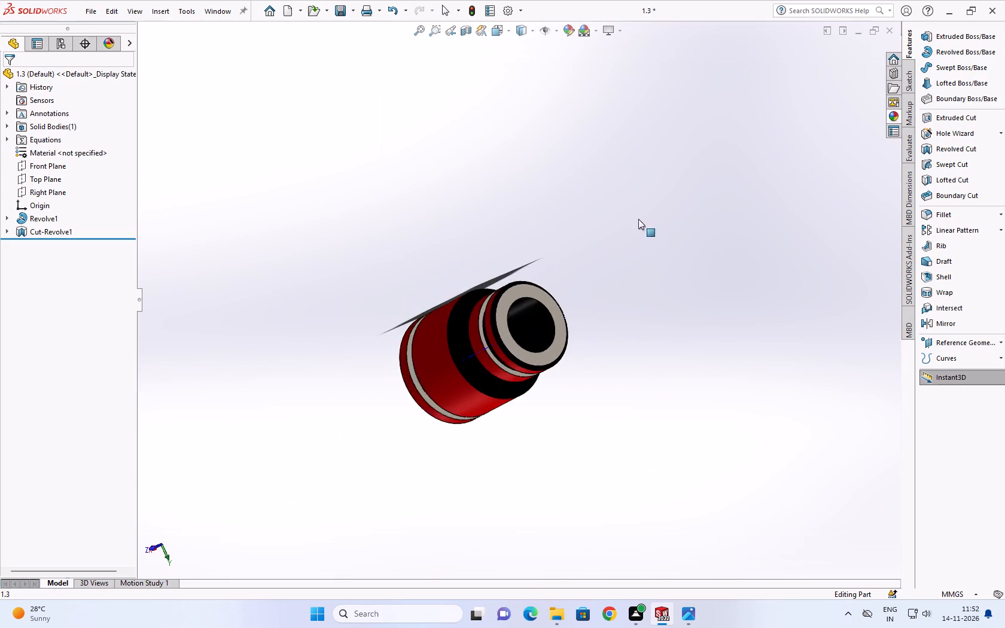
{"action": "scroll", "coordinate": [541, 307], "scroll_direction": "up", "scroll_amount": 3}
{"action": "middle_click_drag", "start_coordinate": [552, 279], "coordinate": [615, 231]}
{"action": "scroll", "coordinate": [470, 362], "scroll_direction": "up", "scroll_amount": 4}
{"action": "scroll", "coordinate": [484, 328], "scroll_direction": "down", "scroll_amount": 1}
{"action": "middle_click_drag", "start_coordinate": [484, 327], "coordinate": [687, 274]}
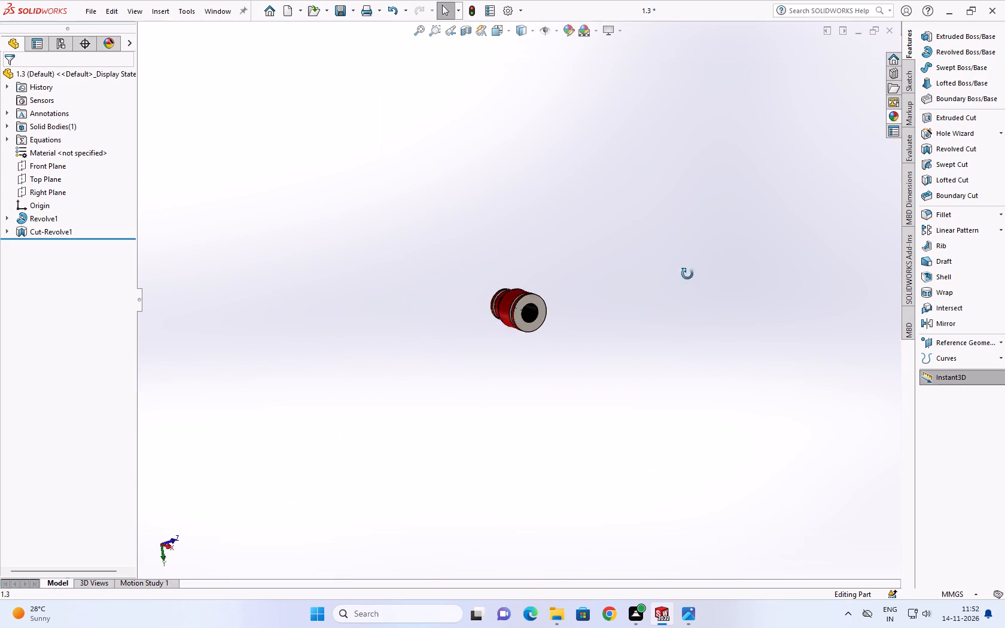
{"action": "middle_click_drag", "start_coordinate": [687, 274], "coordinate": [814, 420]}
{"action": "scroll", "coordinate": [762, 317], "scroll_direction": "down", "scroll_amount": 1}
{"action": "scroll", "coordinate": [447, 313], "scroll_direction": "down", "scroll_amount": 7}
{"action": "scroll", "coordinate": [493, 294], "scroll_direction": "down", "scroll_amount": 4}
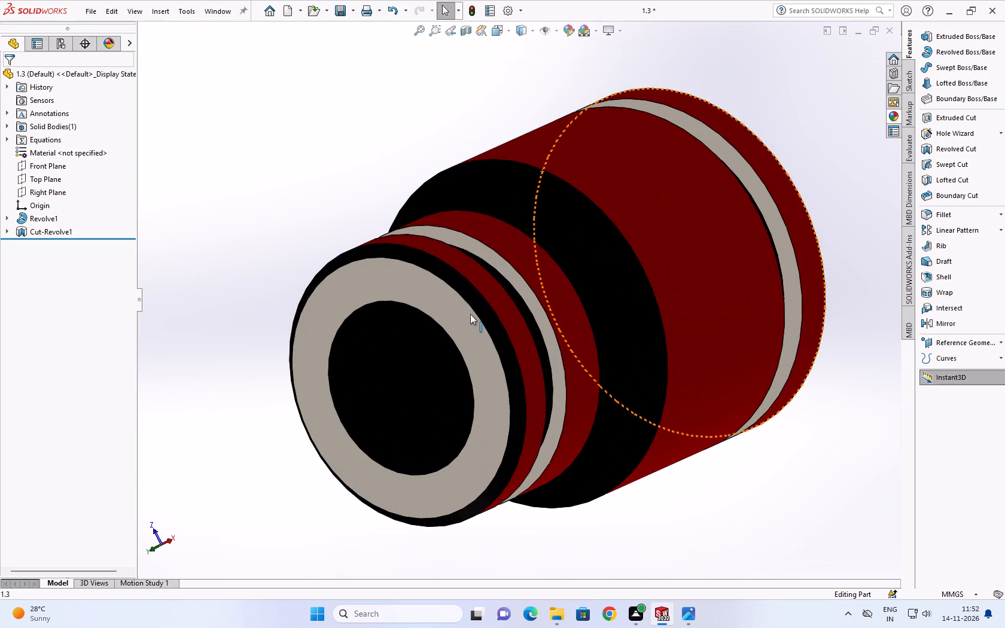
{"action": "scroll", "coordinate": [625, 291], "scroll_direction": "down", "scroll_amount": 1}
{"action": "scroll", "coordinate": [623, 289], "scroll_direction": "up", "scroll_amount": 6}
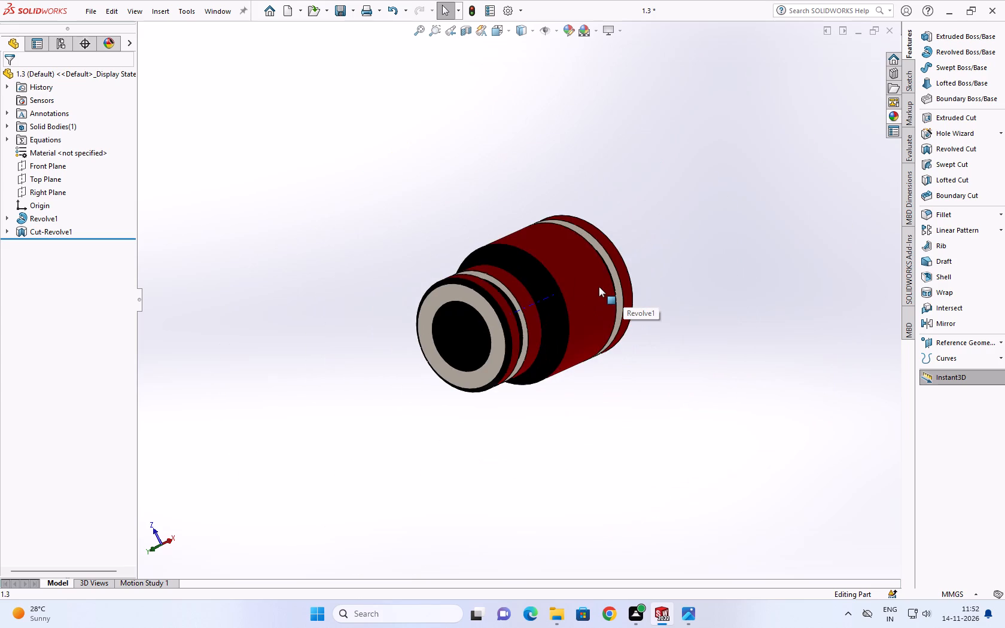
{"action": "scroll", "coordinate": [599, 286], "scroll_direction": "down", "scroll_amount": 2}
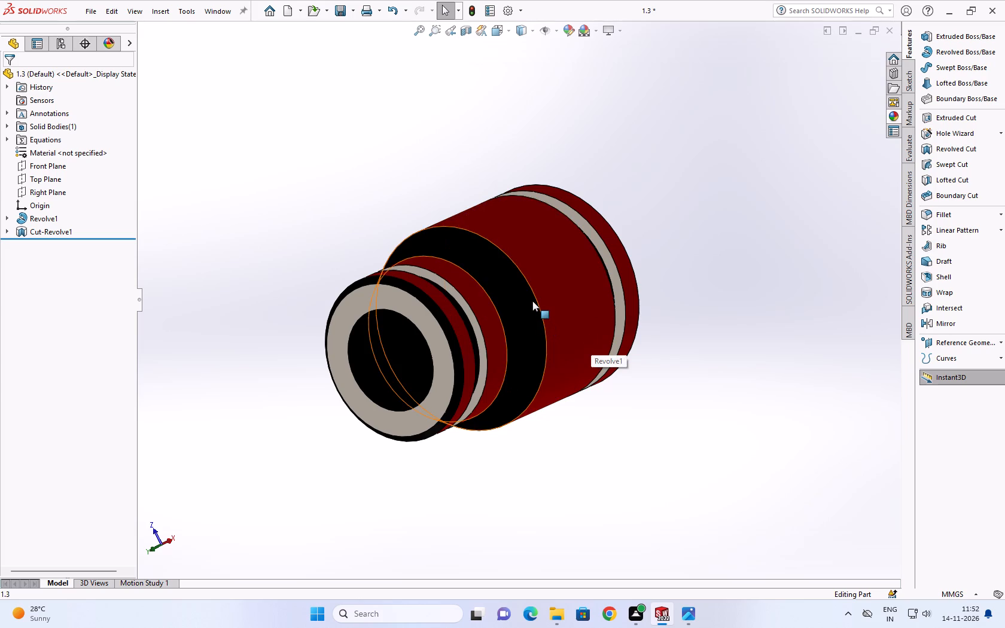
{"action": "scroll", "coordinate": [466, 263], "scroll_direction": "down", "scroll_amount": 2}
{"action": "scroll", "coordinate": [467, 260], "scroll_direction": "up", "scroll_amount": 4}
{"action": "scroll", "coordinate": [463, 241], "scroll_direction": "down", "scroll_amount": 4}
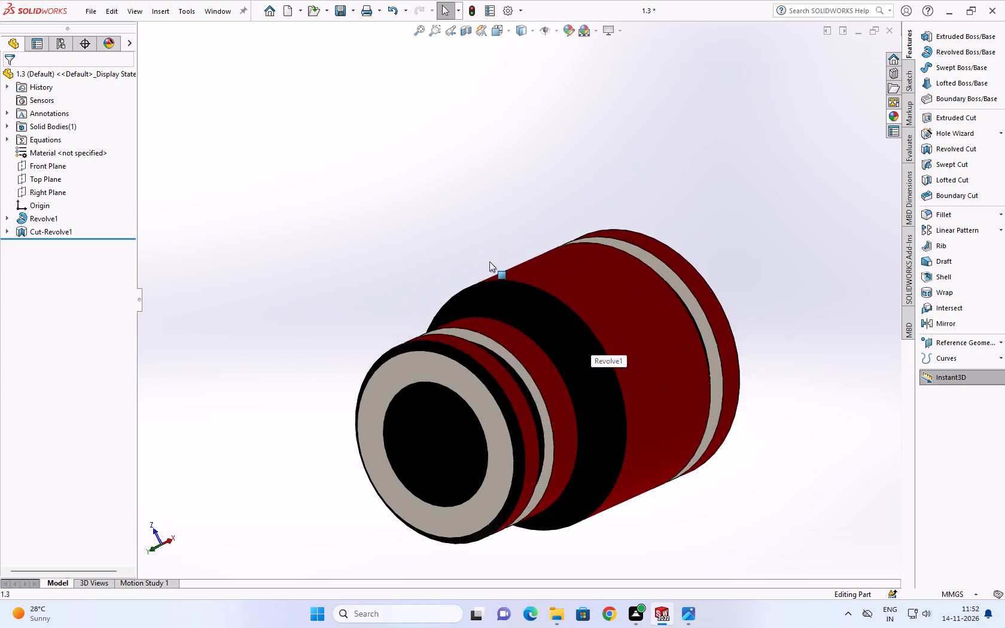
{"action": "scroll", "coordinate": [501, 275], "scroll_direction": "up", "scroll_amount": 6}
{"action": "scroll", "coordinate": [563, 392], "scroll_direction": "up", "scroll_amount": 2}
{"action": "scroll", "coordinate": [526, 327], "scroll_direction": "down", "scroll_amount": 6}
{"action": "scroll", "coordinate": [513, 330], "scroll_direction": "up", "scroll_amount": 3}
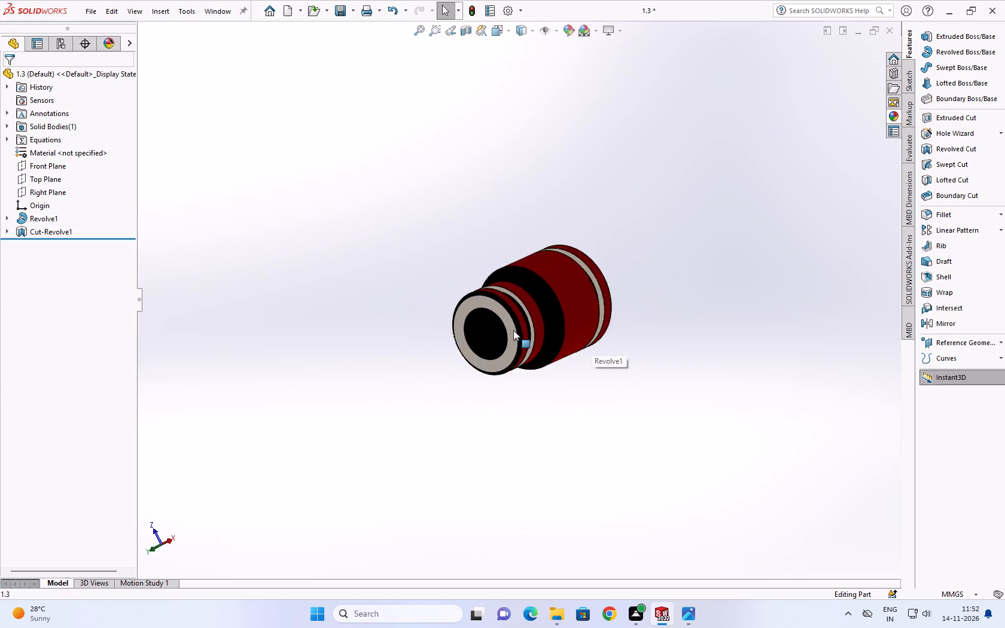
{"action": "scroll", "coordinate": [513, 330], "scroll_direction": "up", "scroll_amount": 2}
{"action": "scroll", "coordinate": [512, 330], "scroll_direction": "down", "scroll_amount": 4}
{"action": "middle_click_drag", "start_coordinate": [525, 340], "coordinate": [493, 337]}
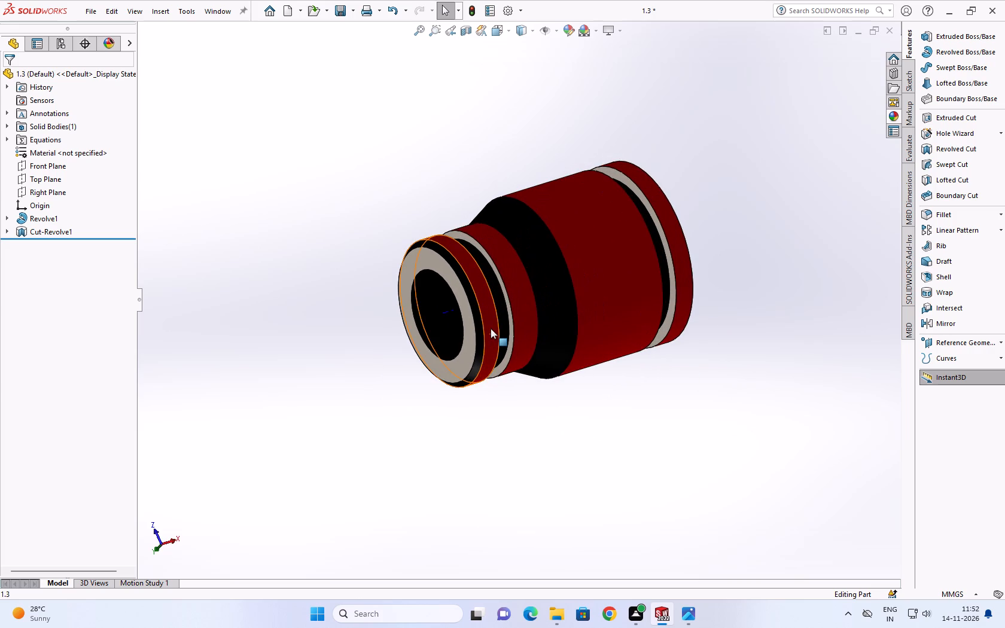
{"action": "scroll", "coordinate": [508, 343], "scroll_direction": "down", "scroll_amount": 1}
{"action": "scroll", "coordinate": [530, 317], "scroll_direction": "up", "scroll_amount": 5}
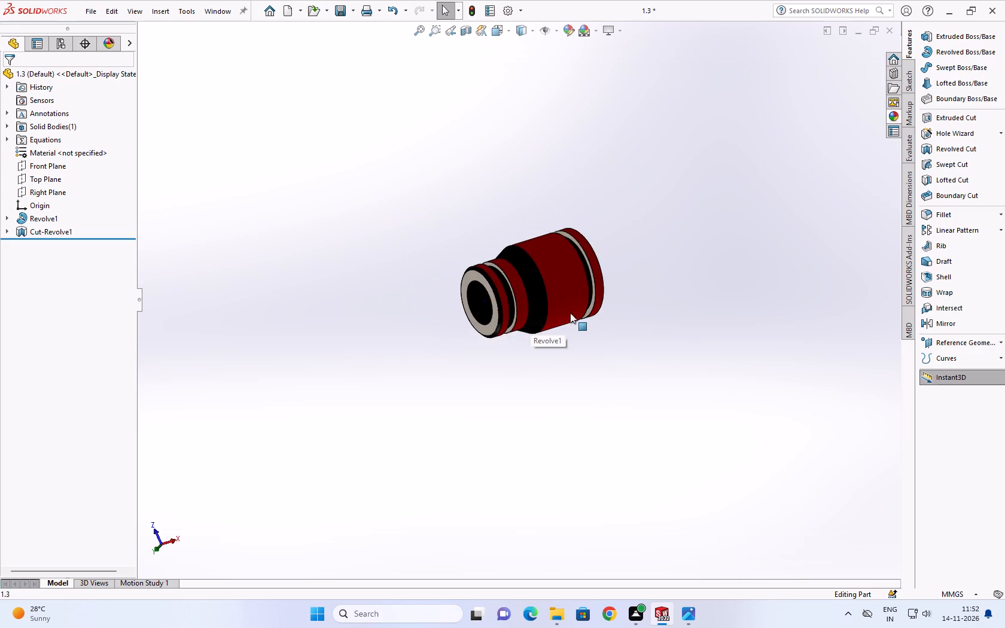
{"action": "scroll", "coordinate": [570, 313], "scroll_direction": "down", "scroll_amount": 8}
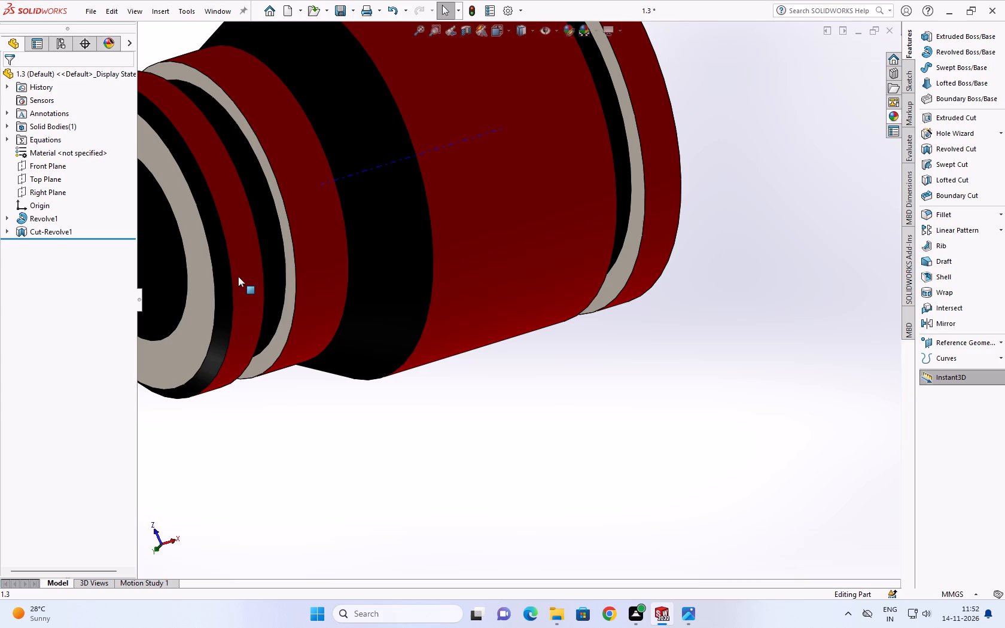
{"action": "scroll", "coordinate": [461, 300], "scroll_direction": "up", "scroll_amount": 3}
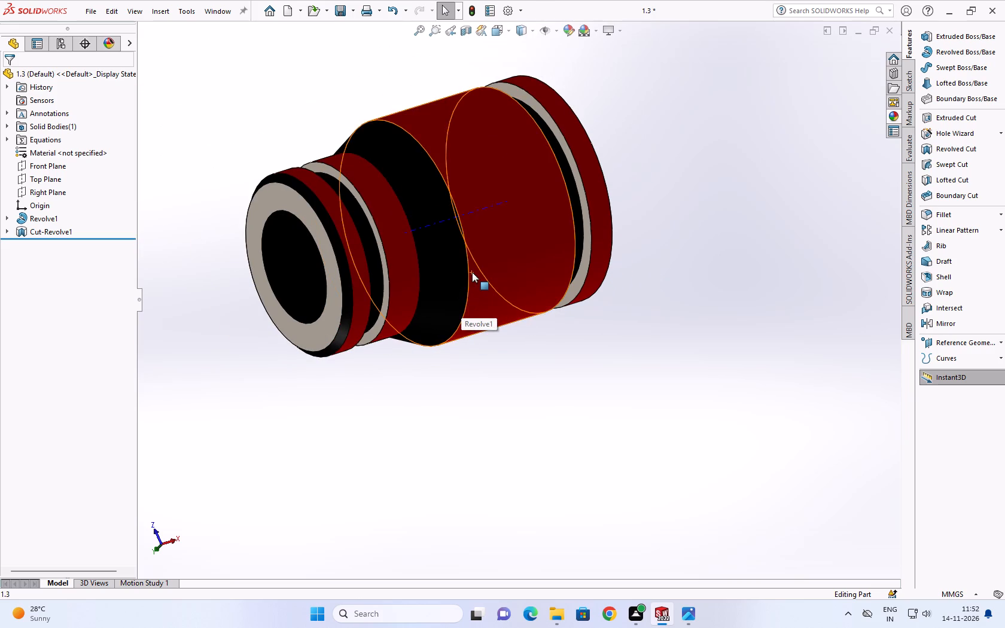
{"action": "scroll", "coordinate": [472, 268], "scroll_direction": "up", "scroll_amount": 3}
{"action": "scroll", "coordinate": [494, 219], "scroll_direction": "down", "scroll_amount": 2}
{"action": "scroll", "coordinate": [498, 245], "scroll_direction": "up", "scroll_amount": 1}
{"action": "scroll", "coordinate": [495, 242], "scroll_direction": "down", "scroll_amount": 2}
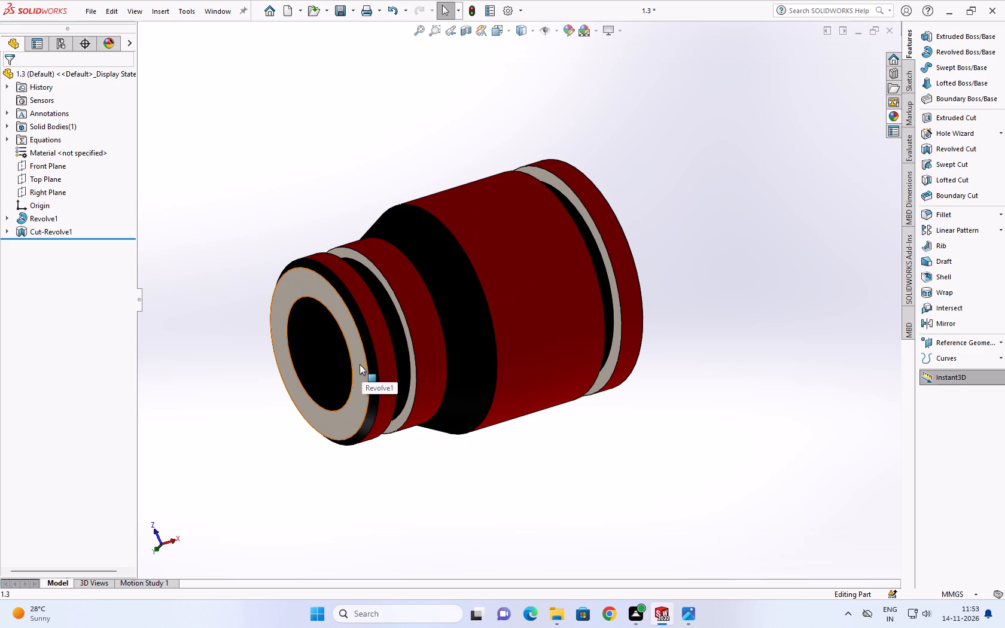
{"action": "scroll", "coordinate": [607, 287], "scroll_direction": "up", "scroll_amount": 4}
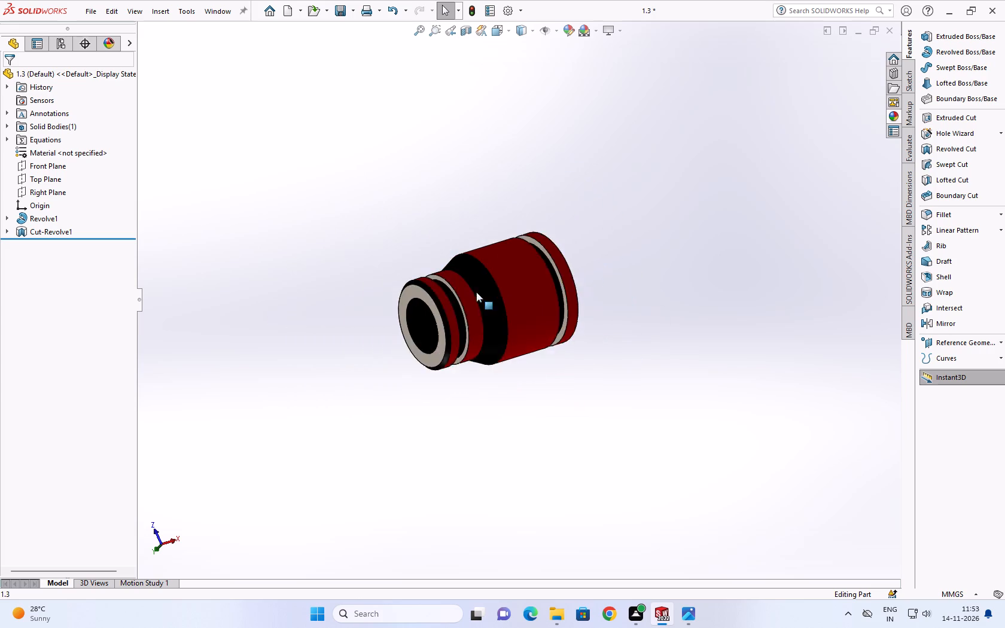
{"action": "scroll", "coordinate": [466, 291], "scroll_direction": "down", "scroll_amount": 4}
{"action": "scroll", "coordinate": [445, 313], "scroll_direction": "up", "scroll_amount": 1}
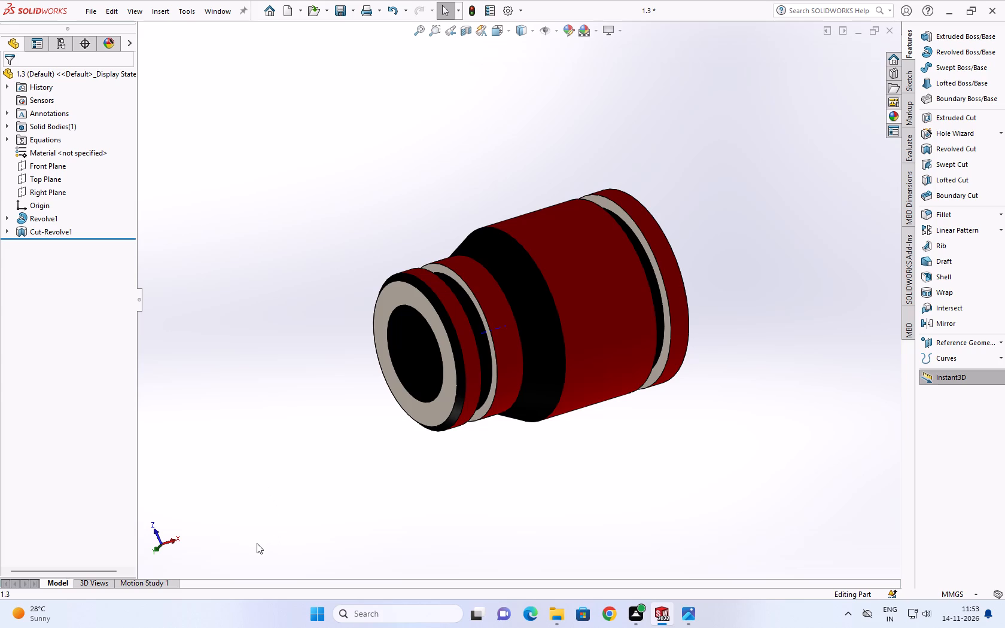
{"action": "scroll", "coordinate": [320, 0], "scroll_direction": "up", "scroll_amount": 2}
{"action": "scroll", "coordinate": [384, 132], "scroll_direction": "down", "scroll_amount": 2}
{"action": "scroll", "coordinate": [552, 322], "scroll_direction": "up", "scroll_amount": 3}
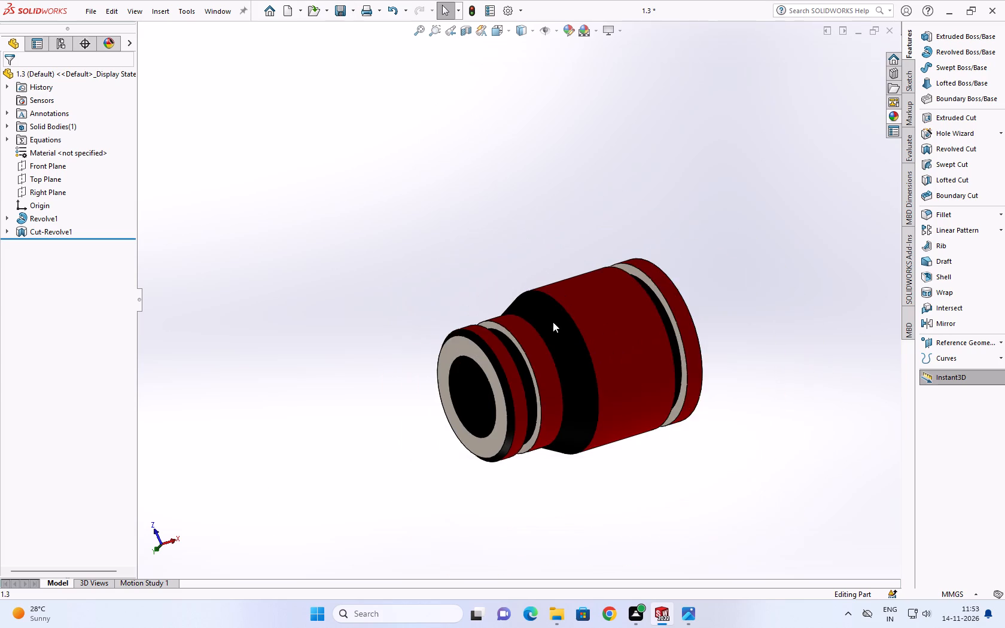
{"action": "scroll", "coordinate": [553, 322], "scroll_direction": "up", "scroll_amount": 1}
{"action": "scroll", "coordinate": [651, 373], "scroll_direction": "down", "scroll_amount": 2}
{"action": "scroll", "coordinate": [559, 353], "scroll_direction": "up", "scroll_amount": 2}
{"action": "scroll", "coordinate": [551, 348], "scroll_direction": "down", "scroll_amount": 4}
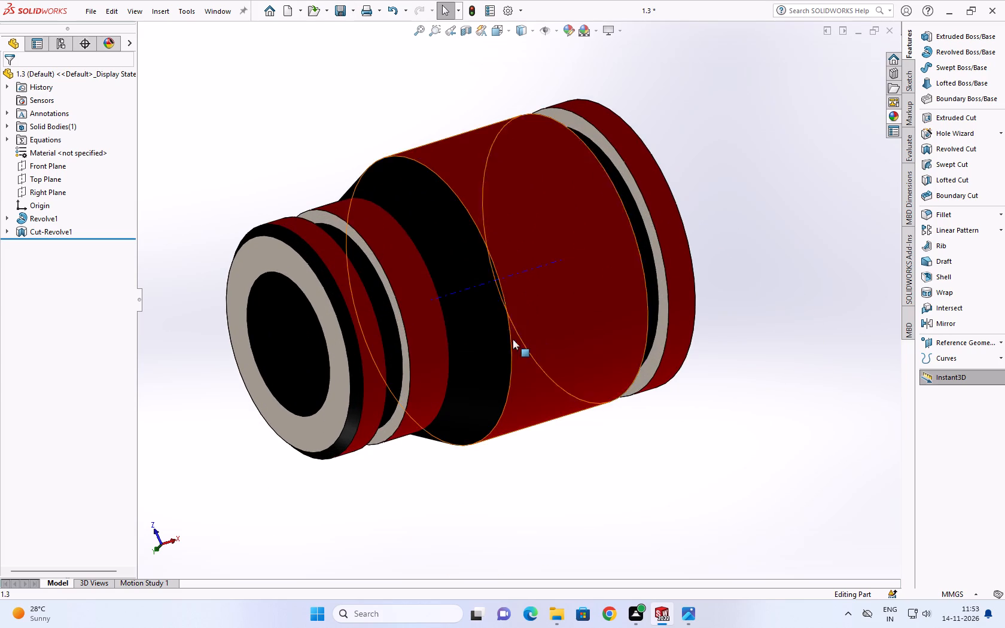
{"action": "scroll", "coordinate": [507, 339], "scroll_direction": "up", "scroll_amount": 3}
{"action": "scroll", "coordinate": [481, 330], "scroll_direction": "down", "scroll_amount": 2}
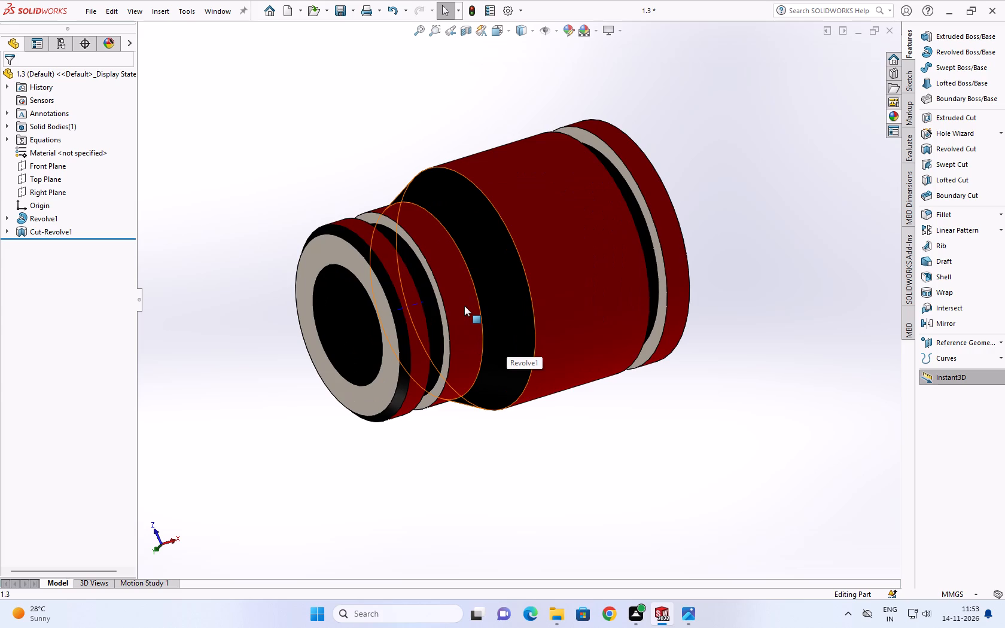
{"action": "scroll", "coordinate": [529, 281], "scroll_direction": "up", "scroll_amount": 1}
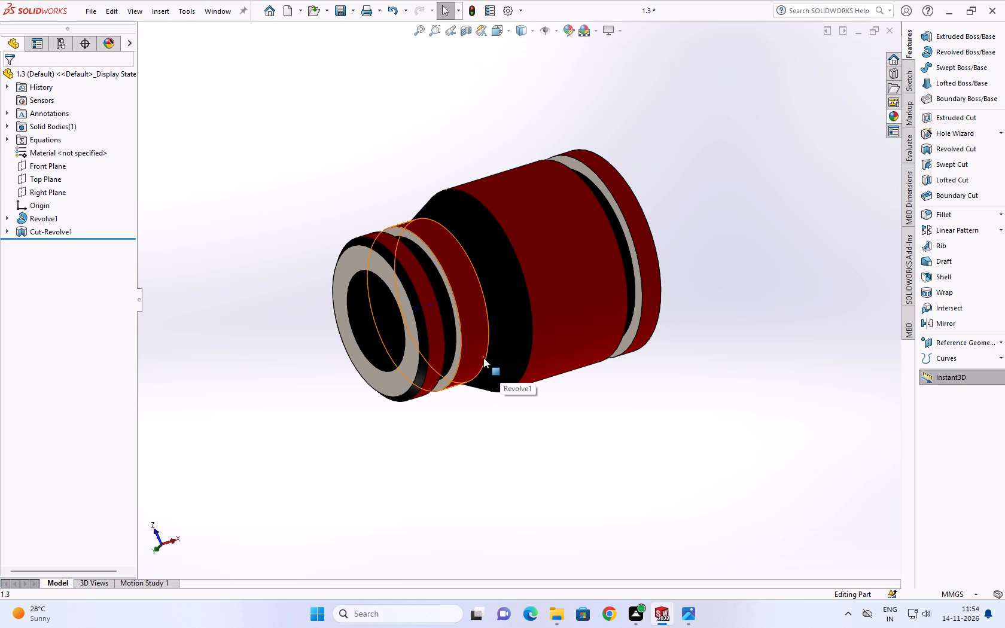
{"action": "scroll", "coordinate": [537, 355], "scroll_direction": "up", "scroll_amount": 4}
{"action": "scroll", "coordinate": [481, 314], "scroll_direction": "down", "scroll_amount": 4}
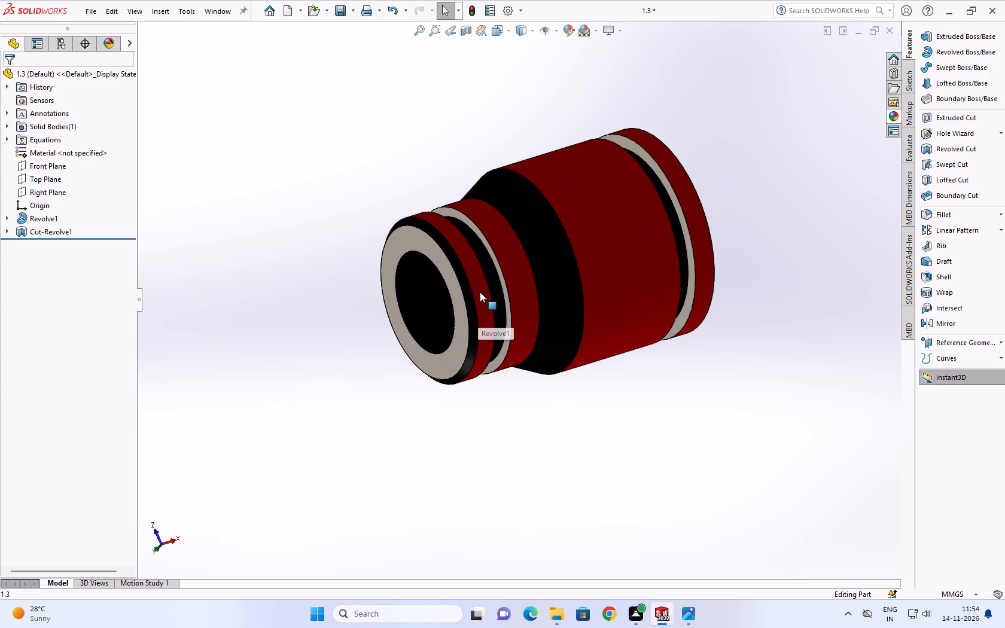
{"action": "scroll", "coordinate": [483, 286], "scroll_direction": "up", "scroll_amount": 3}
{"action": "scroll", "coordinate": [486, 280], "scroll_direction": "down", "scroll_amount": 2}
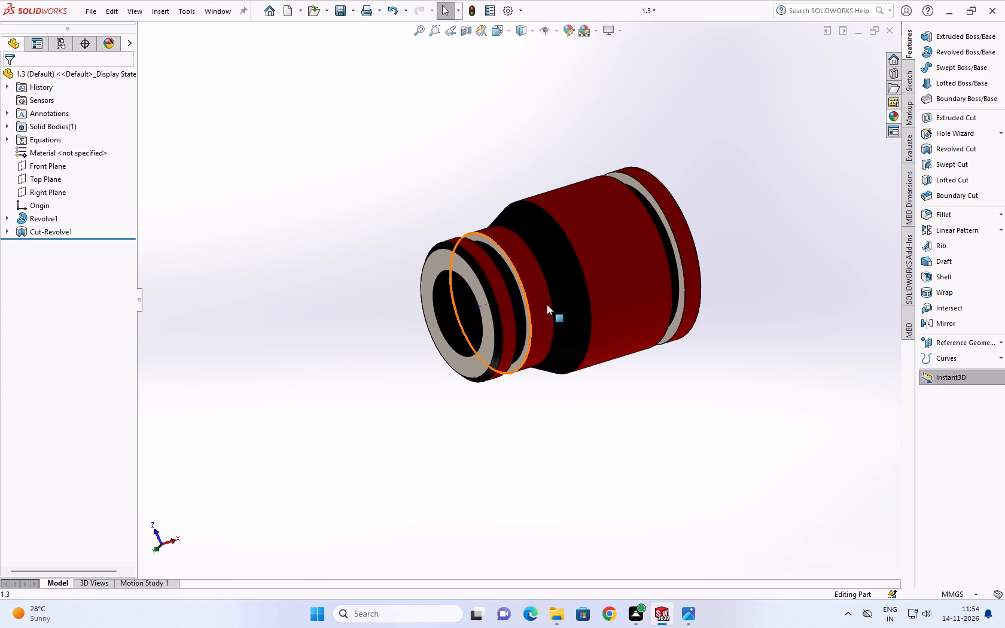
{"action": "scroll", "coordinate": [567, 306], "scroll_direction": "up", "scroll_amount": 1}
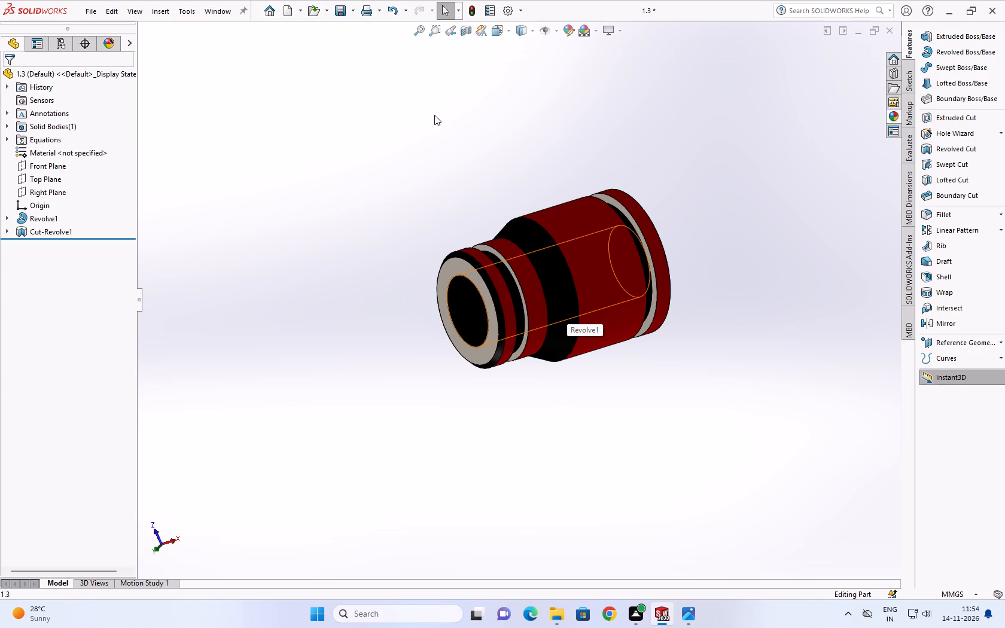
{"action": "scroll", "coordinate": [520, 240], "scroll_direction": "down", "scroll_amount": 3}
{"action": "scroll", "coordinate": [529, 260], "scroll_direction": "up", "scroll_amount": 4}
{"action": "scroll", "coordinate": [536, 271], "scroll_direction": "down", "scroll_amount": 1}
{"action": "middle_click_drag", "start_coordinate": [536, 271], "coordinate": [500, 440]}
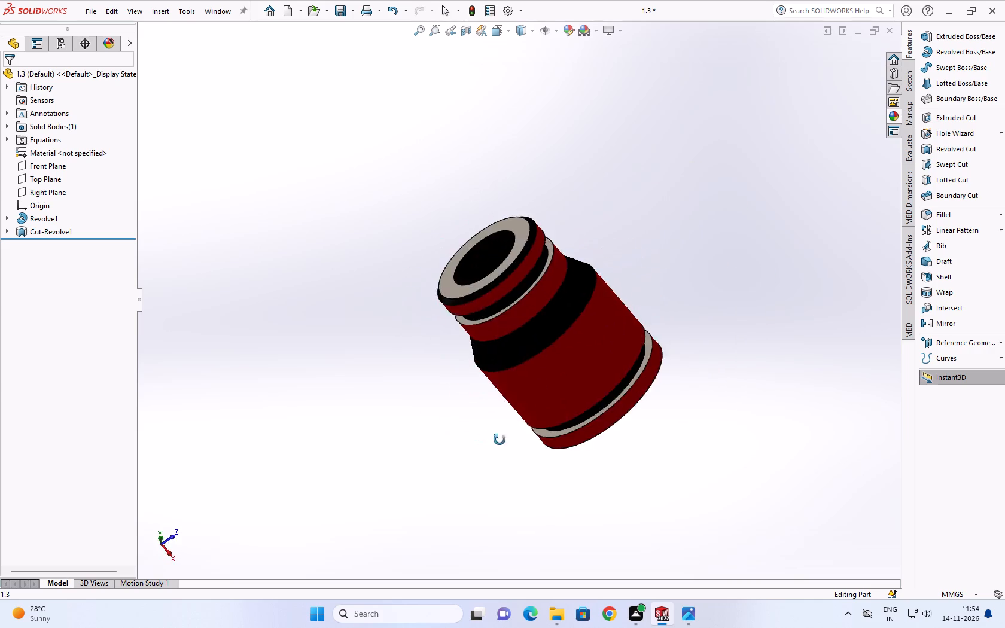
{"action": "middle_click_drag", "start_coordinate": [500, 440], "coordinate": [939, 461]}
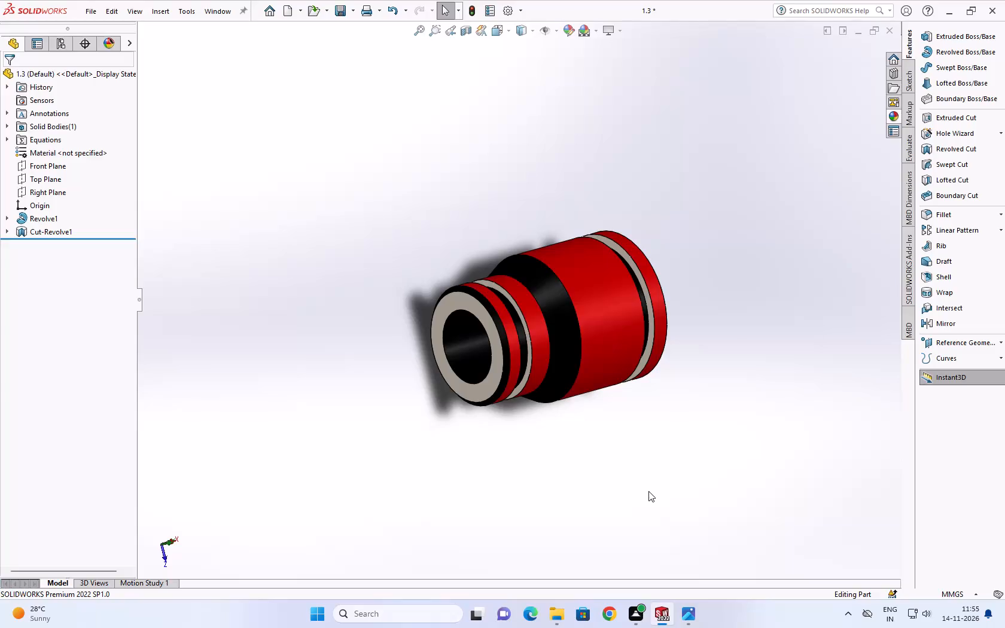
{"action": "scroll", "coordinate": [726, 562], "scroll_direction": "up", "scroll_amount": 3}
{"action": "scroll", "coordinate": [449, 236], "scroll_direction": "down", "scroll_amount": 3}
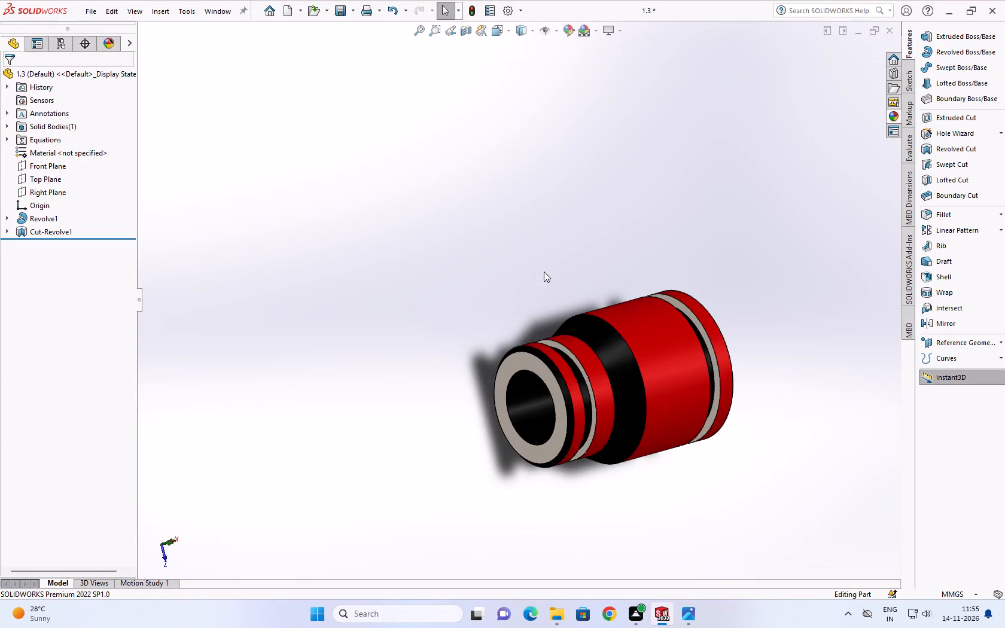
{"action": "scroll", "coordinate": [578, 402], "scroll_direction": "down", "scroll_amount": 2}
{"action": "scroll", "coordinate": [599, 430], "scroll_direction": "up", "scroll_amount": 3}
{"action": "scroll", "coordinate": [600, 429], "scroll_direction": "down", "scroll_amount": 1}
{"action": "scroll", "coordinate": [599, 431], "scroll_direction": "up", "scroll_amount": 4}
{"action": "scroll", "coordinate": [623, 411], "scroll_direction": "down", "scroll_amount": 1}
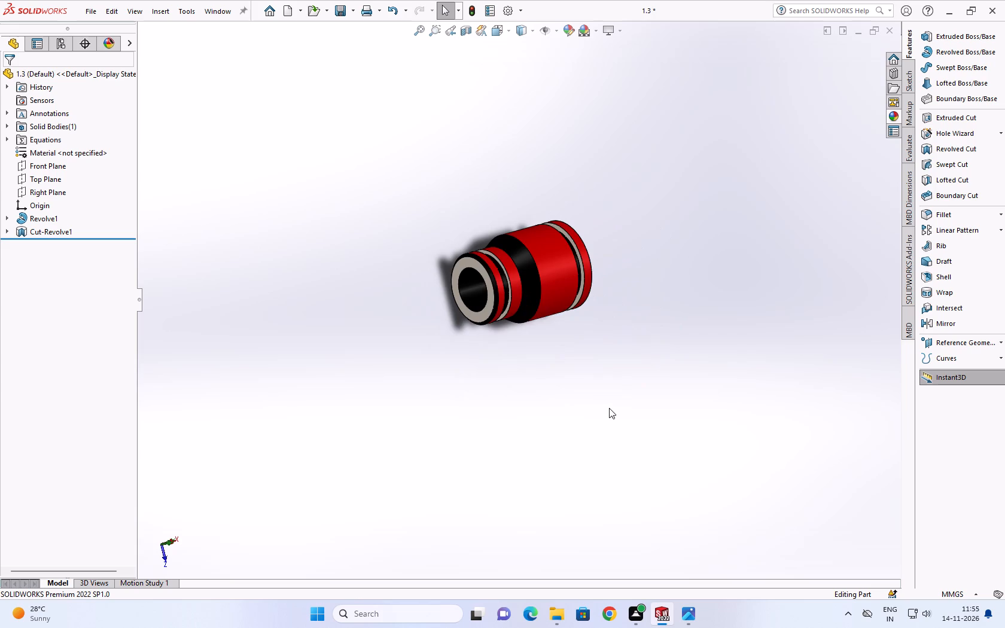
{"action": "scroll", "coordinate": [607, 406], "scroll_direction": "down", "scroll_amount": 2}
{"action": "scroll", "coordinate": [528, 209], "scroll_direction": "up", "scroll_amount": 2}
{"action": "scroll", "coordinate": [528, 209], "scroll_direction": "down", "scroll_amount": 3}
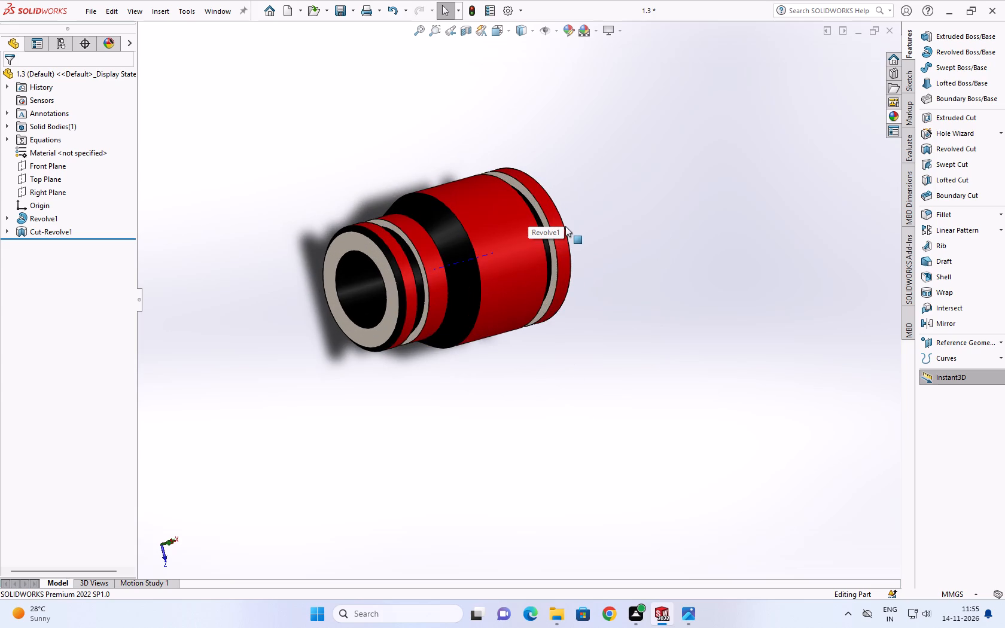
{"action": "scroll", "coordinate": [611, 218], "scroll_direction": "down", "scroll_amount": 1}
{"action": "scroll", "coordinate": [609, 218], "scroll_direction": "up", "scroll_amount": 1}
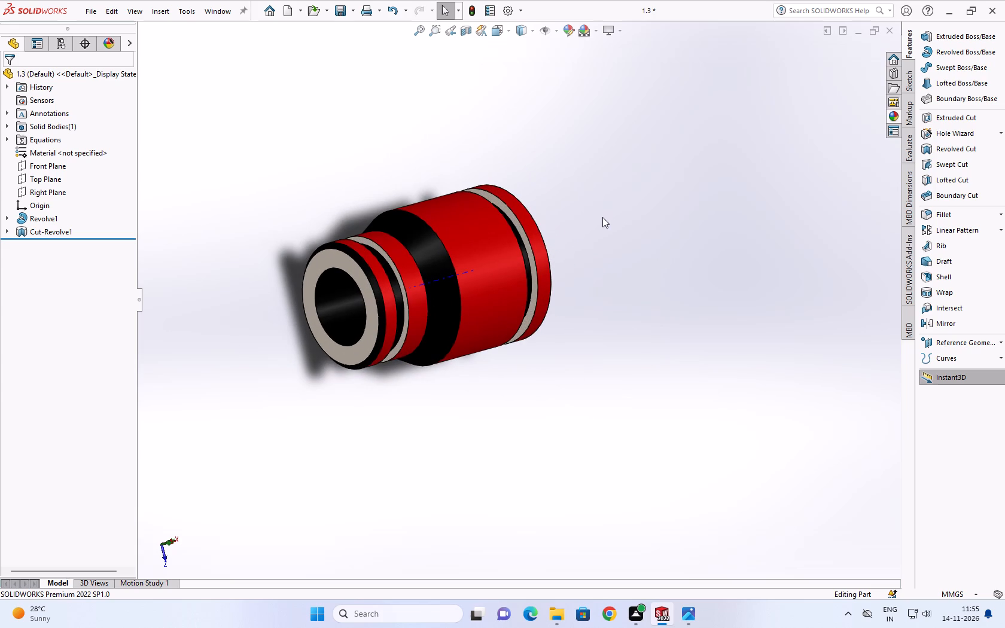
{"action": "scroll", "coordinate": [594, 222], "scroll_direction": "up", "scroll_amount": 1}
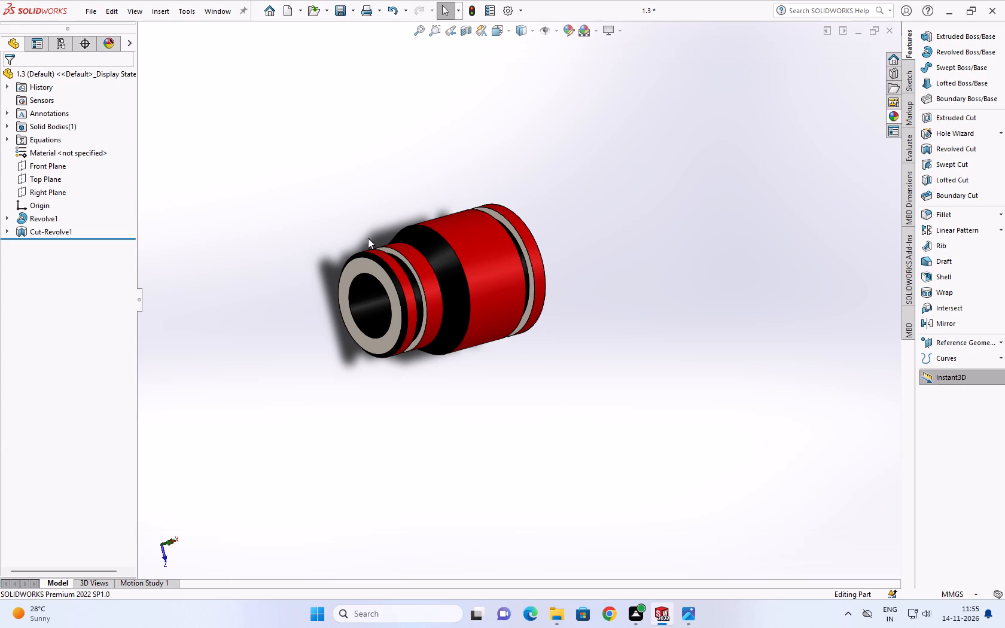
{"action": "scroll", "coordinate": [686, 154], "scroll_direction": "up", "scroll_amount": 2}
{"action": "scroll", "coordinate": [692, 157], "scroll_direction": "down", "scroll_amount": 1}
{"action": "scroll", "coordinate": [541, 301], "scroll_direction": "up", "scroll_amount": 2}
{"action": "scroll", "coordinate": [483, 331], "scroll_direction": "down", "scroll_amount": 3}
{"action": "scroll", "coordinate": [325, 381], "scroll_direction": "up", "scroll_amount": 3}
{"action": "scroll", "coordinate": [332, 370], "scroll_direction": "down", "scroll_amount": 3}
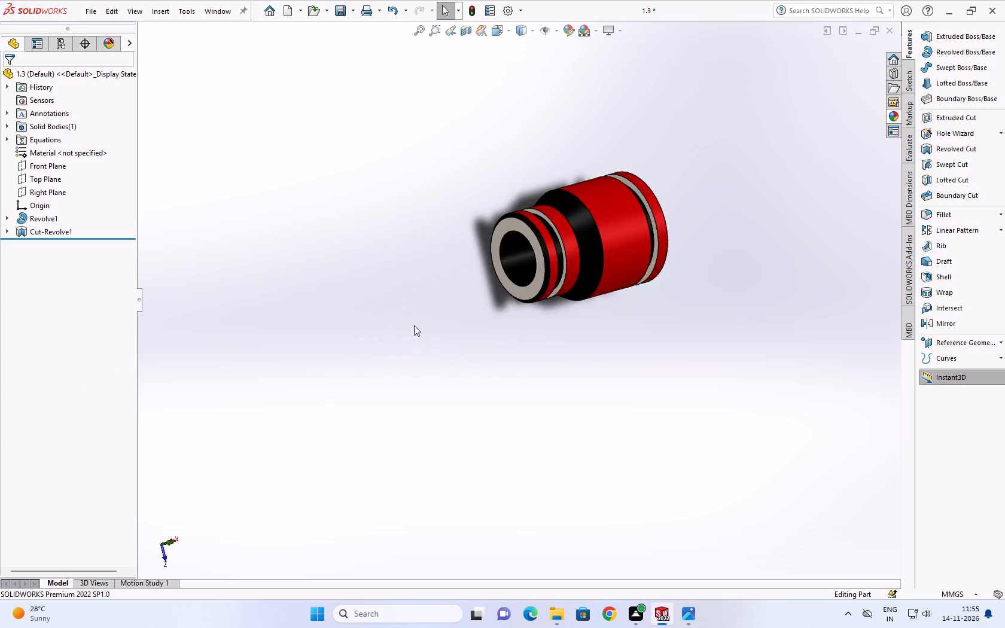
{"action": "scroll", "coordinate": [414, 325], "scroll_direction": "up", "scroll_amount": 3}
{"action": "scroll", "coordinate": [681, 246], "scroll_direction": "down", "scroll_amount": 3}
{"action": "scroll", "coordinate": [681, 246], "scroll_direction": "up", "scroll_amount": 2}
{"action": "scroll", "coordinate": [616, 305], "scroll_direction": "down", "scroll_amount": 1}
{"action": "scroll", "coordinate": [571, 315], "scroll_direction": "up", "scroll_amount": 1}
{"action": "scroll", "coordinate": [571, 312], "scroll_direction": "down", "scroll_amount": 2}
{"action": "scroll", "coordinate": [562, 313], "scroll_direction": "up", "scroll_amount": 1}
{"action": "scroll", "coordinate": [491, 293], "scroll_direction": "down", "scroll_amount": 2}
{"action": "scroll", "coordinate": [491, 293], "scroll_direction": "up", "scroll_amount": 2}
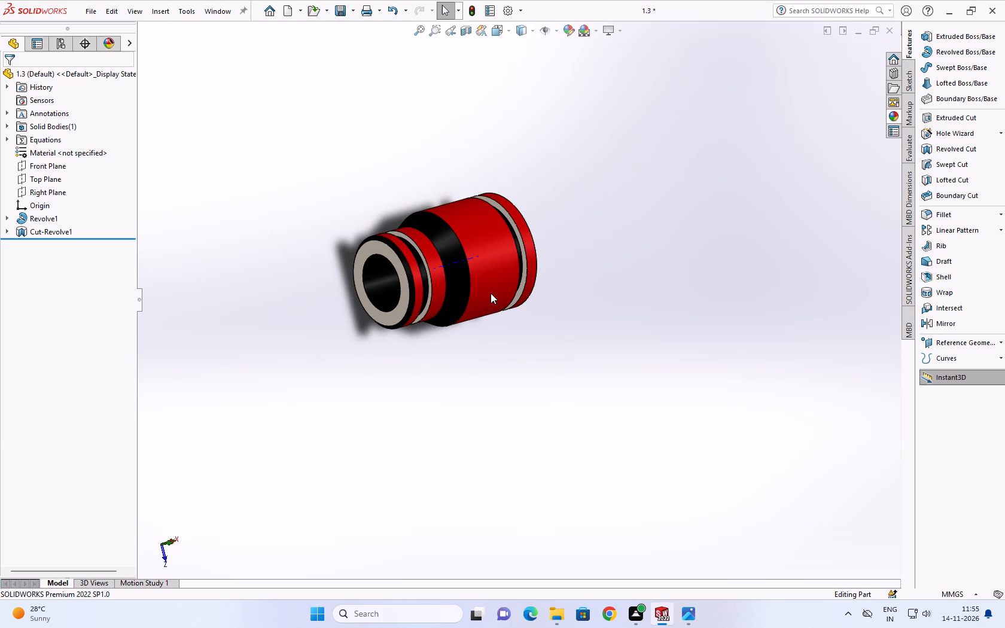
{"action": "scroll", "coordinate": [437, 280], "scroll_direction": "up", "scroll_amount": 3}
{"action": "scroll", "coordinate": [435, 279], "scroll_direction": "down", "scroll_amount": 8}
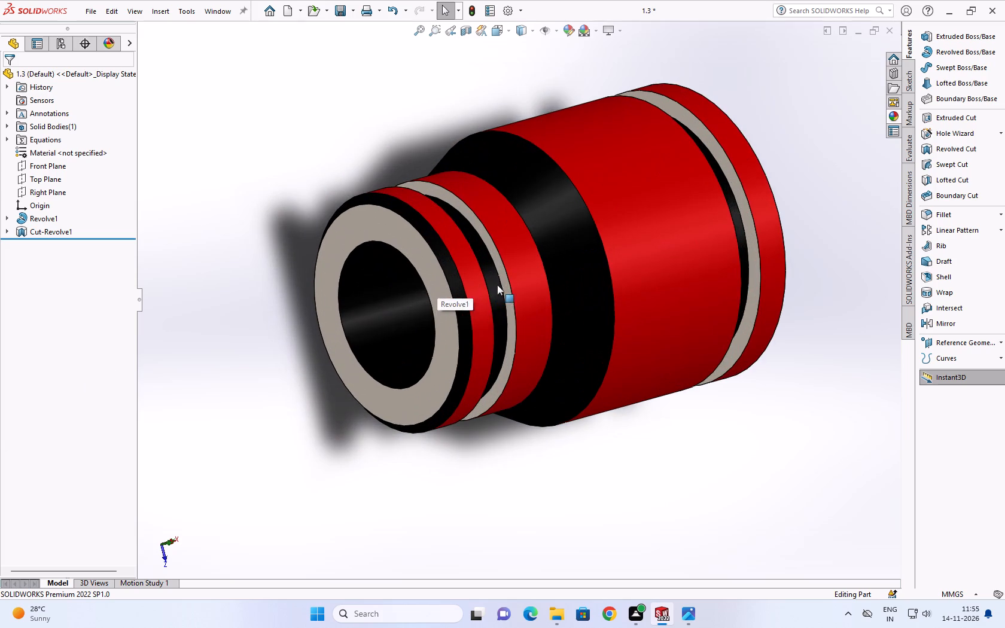
Examine the bushing from its wide end, narrow end and side, covering the grooves and the conical transition.
{"action": "left_click", "coordinate": [220, 251]}
{"action": "scroll", "coordinate": [406, 304], "scroll_direction": "up", "scroll_amount": 2}
{"action": "middle_click_drag", "start_coordinate": [418, 294], "coordinate": [249, 395]}
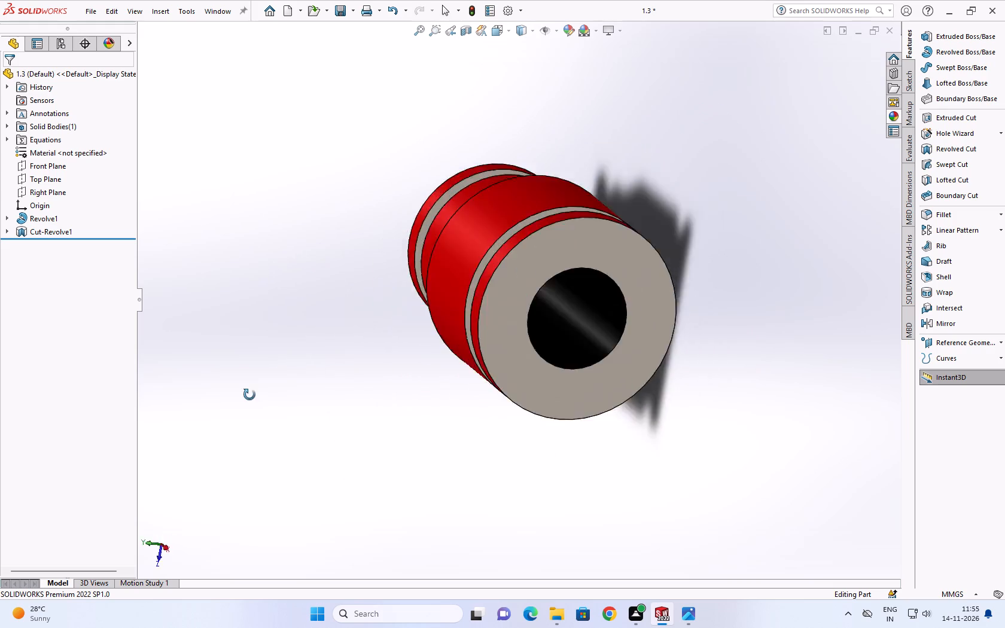
{"action": "middle_click_drag", "start_coordinate": [249, 395], "coordinate": [797, 432]}
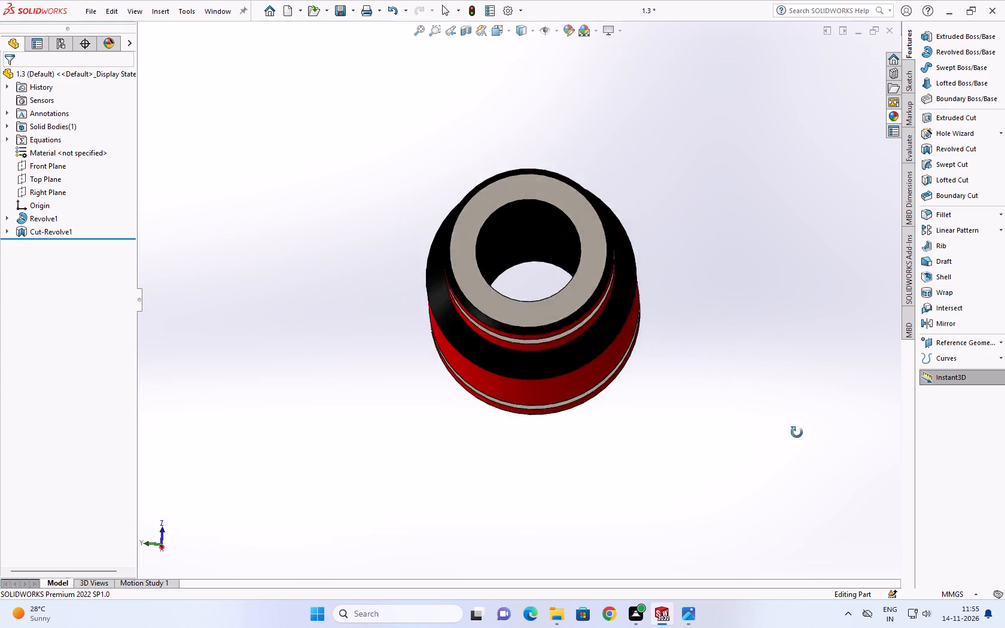
{"action": "middle_click_drag", "start_coordinate": [797, 432], "coordinate": [824, 193]}
{"action": "middle_click_drag", "start_coordinate": [810, 174], "coordinate": [646, 228]}
{"action": "middle_click", "coordinate": [631, 242]}
{"action": "middle_click_drag", "start_coordinate": [622, 250], "coordinate": [863, 340]}
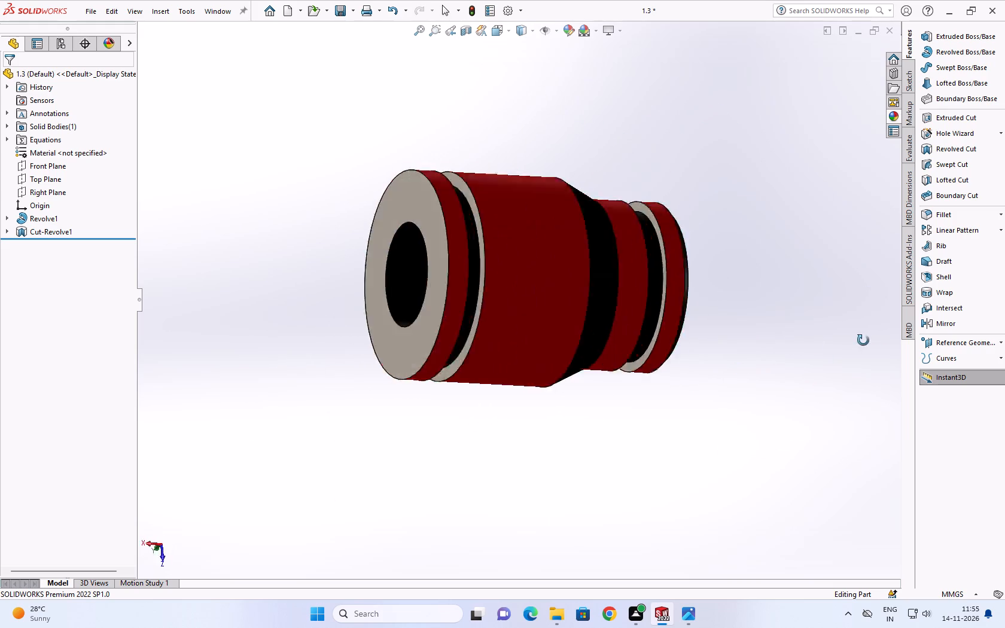
{"action": "middle_click_drag", "start_coordinate": [863, 340], "coordinate": [622, 460]}
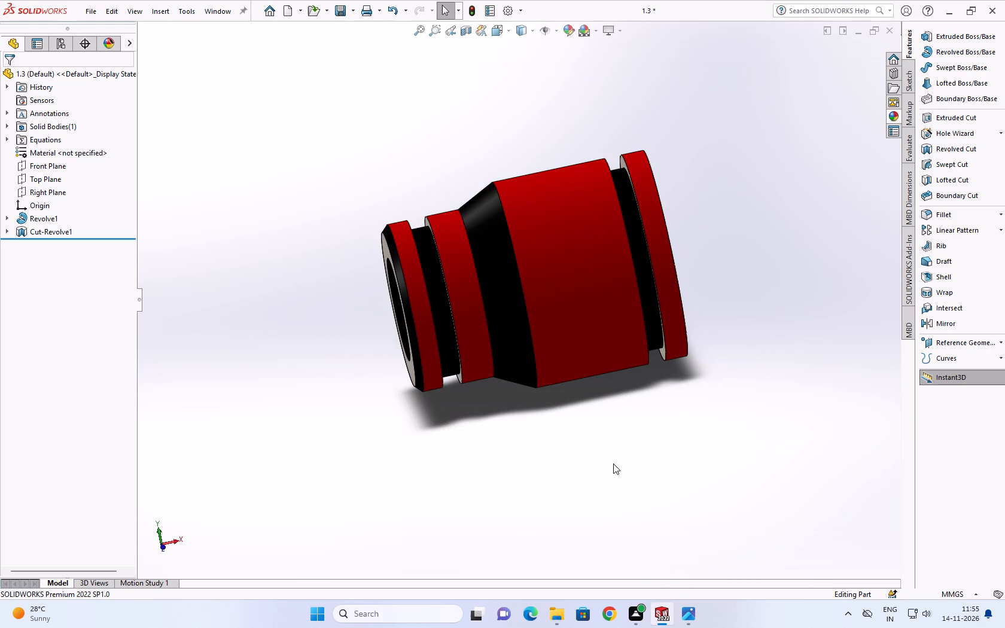
{"action": "scroll", "coordinate": [613, 323], "scroll_direction": "down", "scroll_amount": 2}
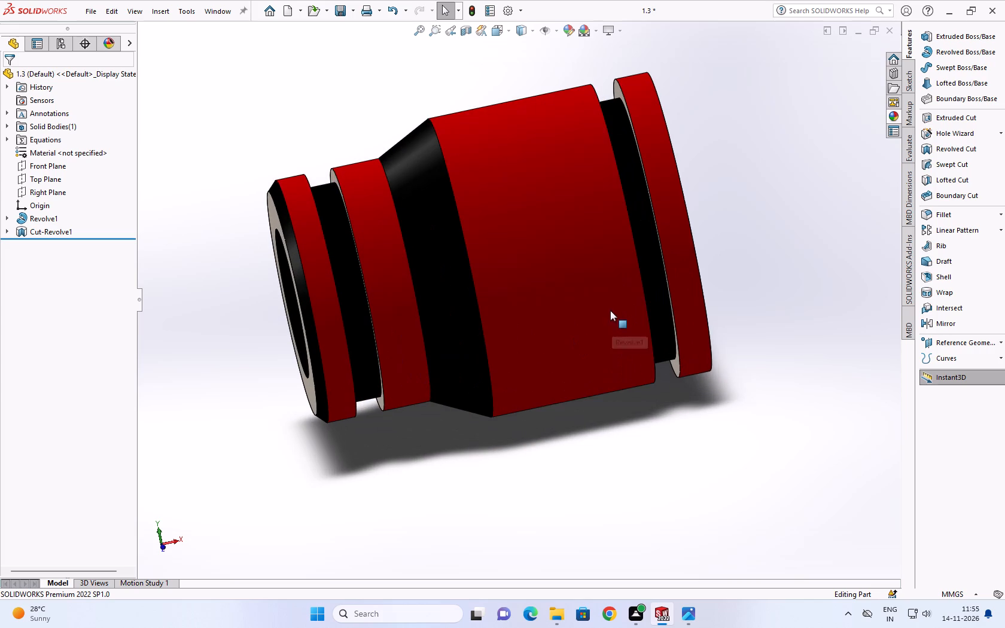
{"action": "scroll", "coordinate": [610, 310], "scroll_direction": "up", "scroll_amount": 1}
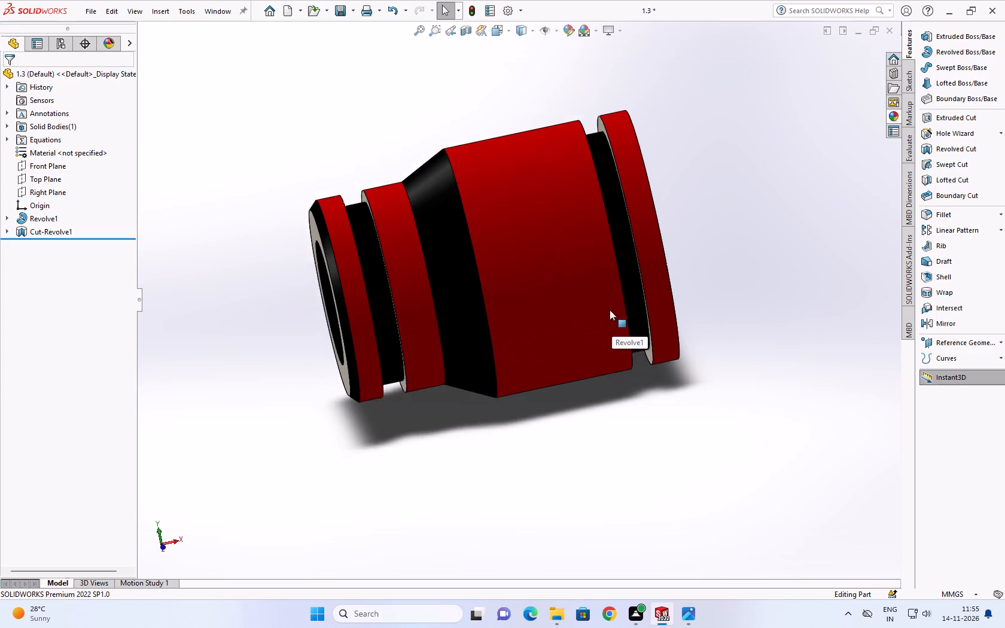
{"action": "scroll", "coordinate": [610, 310], "scroll_direction": "up", "scroll_amount": 1}
{"action": "scroll", "coordinate": [614, 307], "scroll_direction": "down", "scroll_amount": 2}
{"action": "scroll", "coordinate": [618, 286], "scroll_direction": "up", "scroll_amount": 2}
{"action": "scroll", "coordinate": [618, 286], "scroll_direction": "down", "scroll_amount": 1}
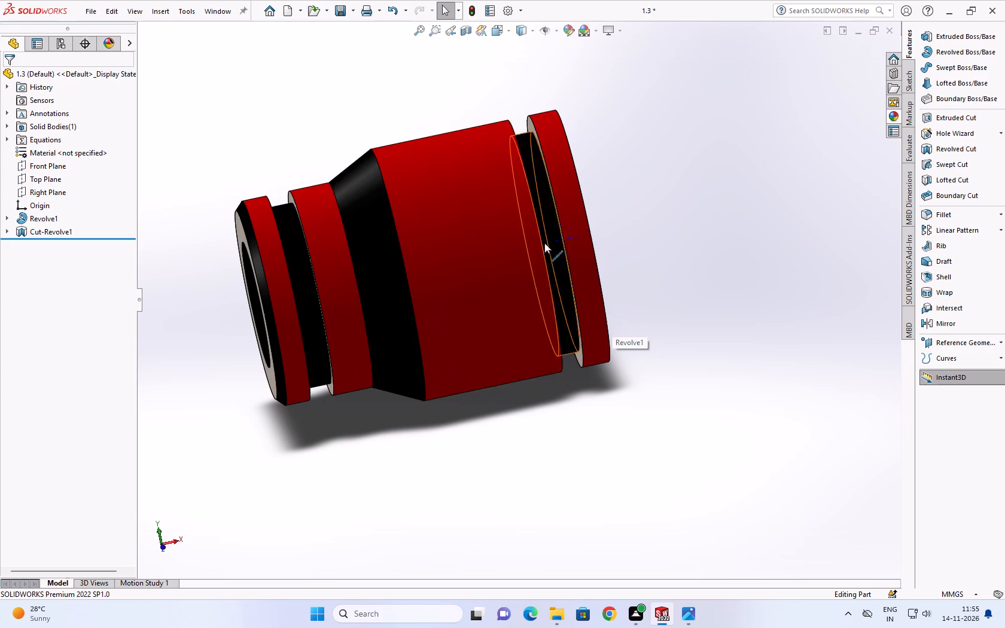
{"action": "scroll", "coordinate": [413, 263], "scroll_direction": "down", "scroll_amount": 2}
{"action": "scroll", "coordinate": [410, 265], "scroll_direction": "up", "scroll_amount": 2}
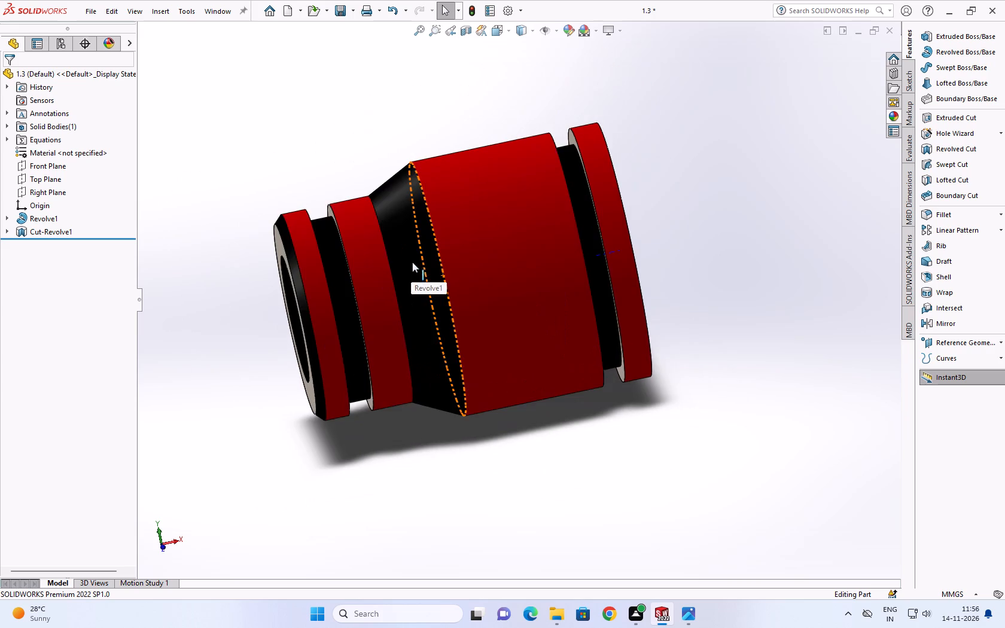
Examine the bushing's narrow end face and bore opening up close.
{"action": "middle_click_drag", "start_coordinate": [421, 256], "coordinate": [890, 348]}
{"action": "middle_click_drag", "start_coordinate": [602, 403], "coordinate": [766, 380]}
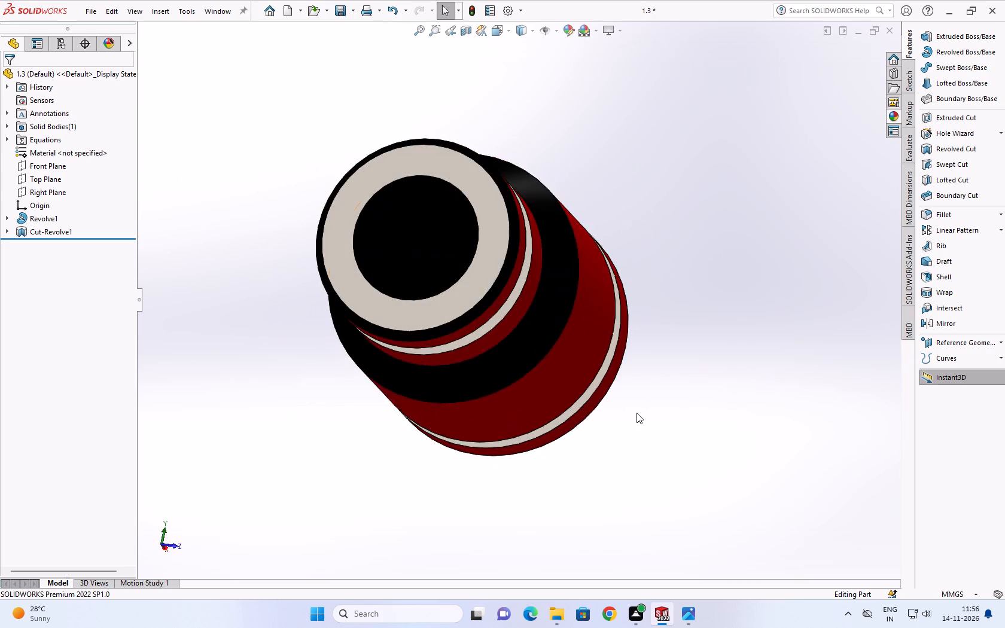
{"action": "scroll", "coordinate": [301, 408], "scroll_direction": "up", "scroll_amount": 3}
{"action": "scroll", "coordinate": [355, 370], "scroll_direction": "down", "scroll_amount": 3}
{"action": "scroll", "coordinate": [412, 335], "scroll_direction": "up", "scroll_amount": 1}
{"action": "scroll", "coordinate": [486, 285], "scroll_direction": "down", "scroll_amount": 1}
{"action": "scroll", "coordinate": [486, 285], "scroll_direction": "up", "scroll_amount": 1}
{"action": "scroll", "coordinate": [542, 242], "scroll_direction": "down", "scroll_amount": 2}
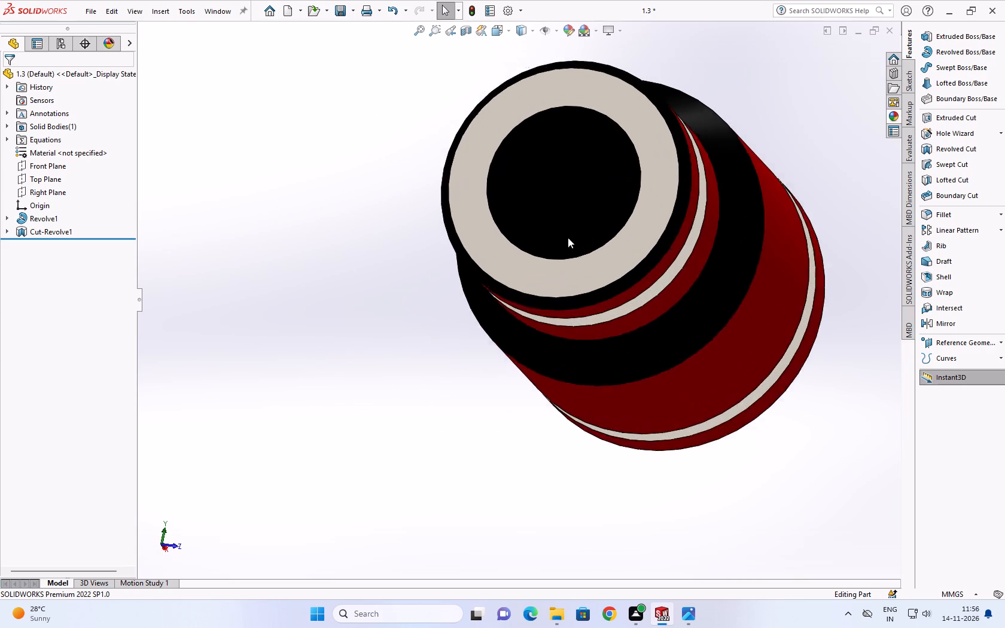
{"action": "scroll", "coordinate": [568, 237], "scroll_direction": "down", "scroll_amount": 3}
{"action": "scroll", "coordinate": [622, 257], "scroll_direction": "up", "scroll_amount": 3}
Recolour the bushing's bore face dark grey, RGB 64, 64, 64.
{"action": "middle_click_drag", "start_coordinate": [619, 258], "coordinate": [555, 267]}
{"action": "scroll", "coordinate": [555, 278], "scroll_direction": "up", "scroll_amount": 2}
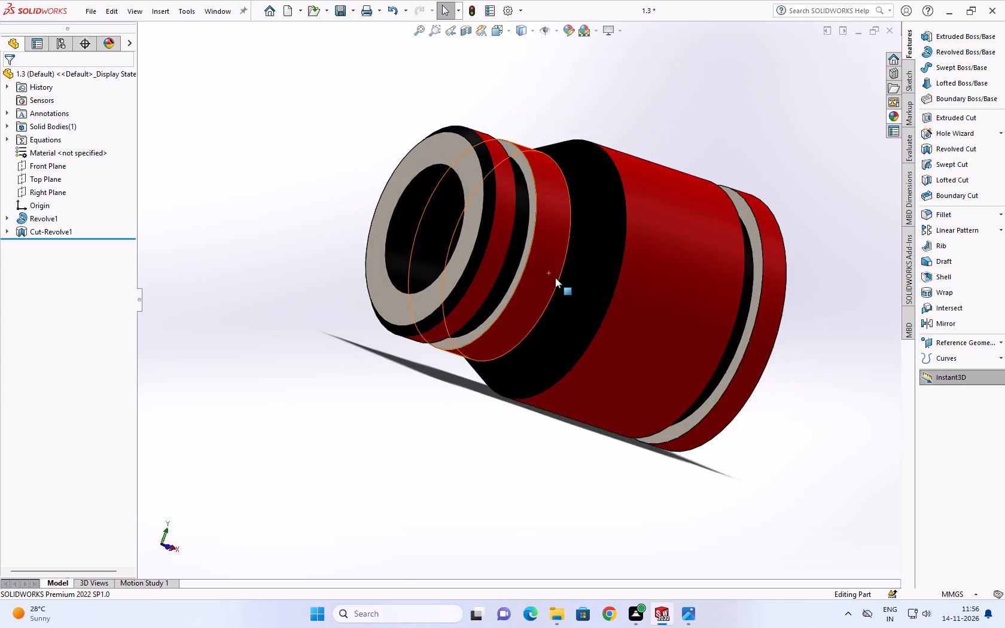
{"action": "scroll", "coordinate": [555, 278], "scroll_direction": "up", "scroll_amount": 4}
{"action": "middle_click_drag", "start_coordinate": [525, 278], "coordinate": [487, 330]}
{"action": "scroll", "coordinate": [510, 314], "scroll_direction": "up", "scroll_amount": 2}
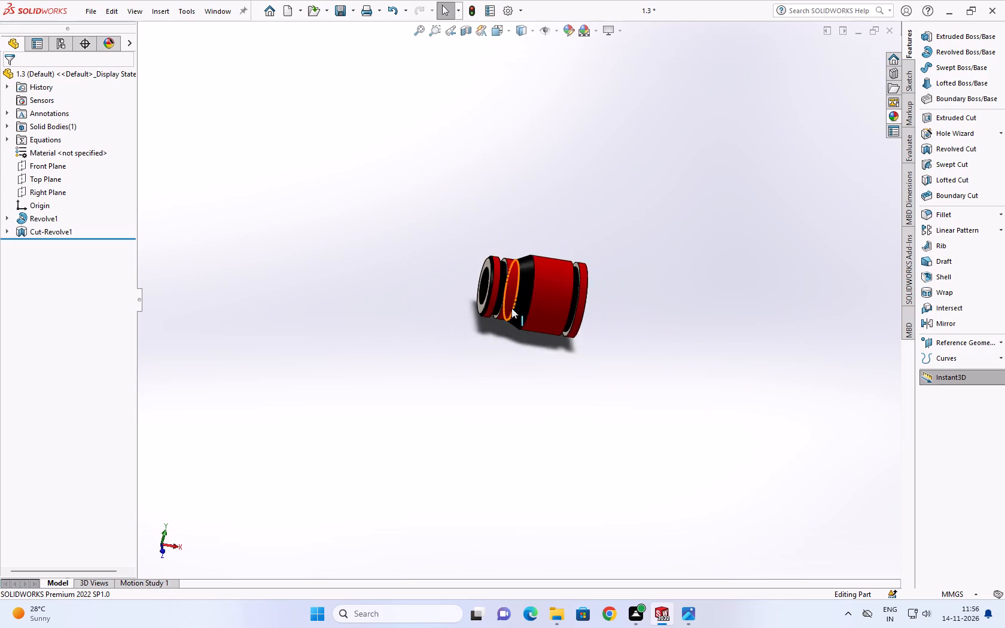
{"action": "scroll", "coordinate": [511, 308], "scroll_direction": "up", "scroll_amount": 1}
{"action": "scroll", "coordinate": [511, 308], "scroll_direction": "down", "scroll_amount": 6}
{"action": "left_click", "coordinate": [446, 267]}
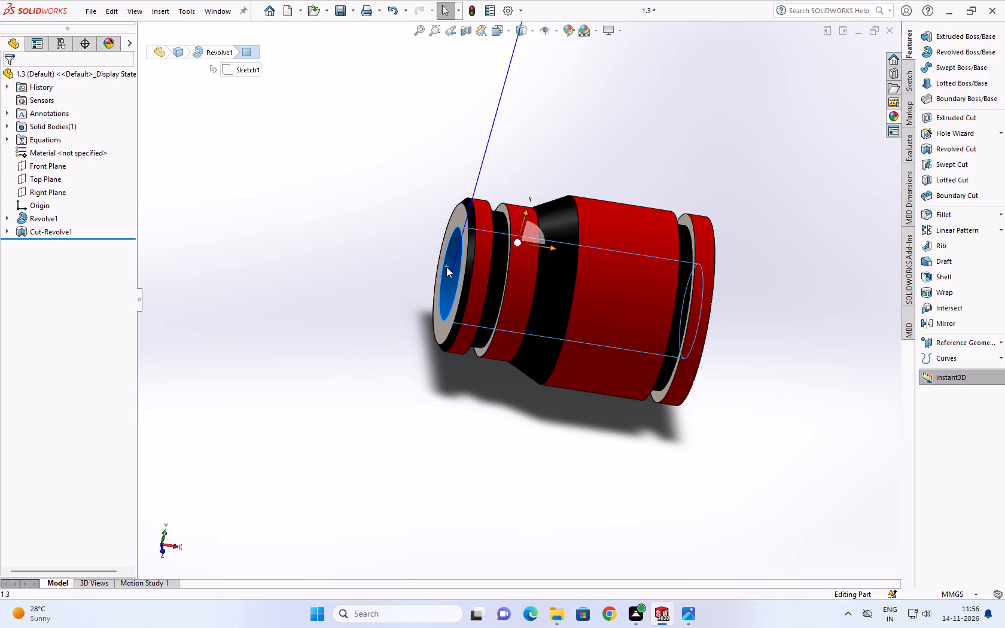
{"action": "left_click", "coordinate": [561, 26]}
{"action": "left_click", "coordinate": [568, 27]}
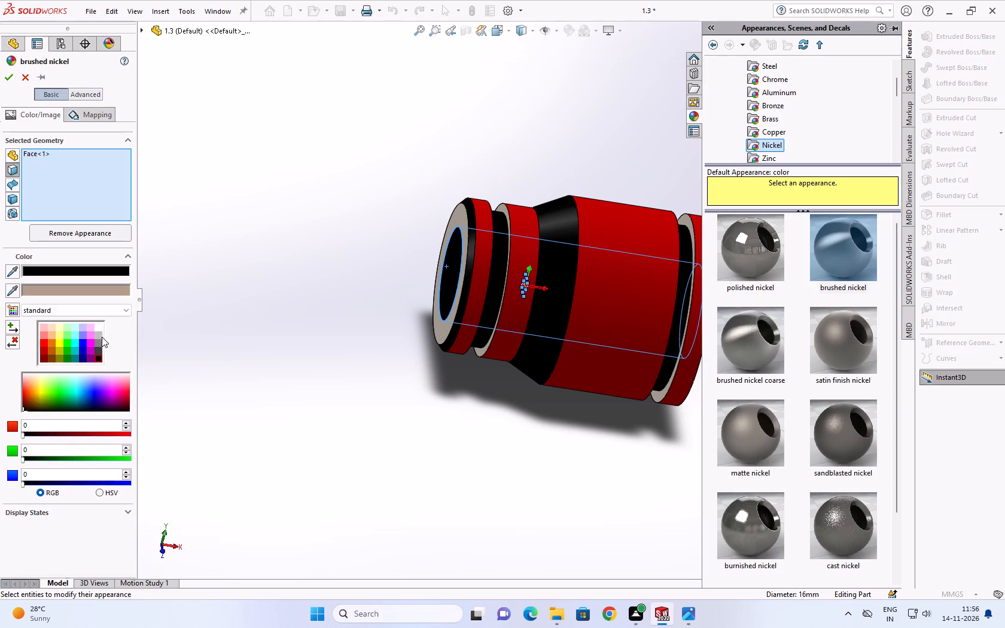
{"action": "left_click", "coordinate": [96, 340]}
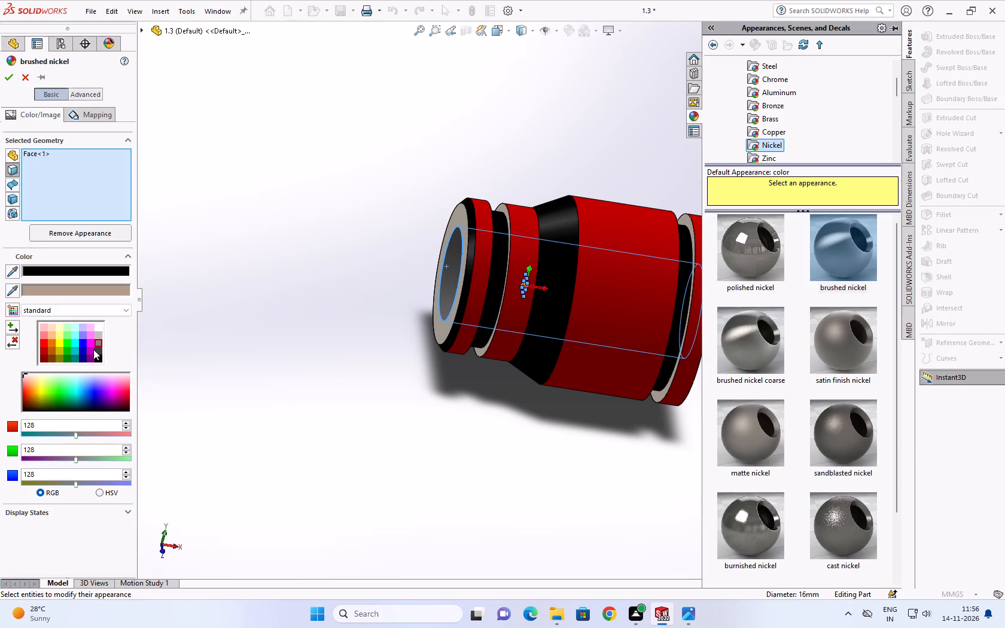
{"action": "left_click", "coordinate": [93, 349]}
{"action": "left_click", "coordinate": [99, 353]}
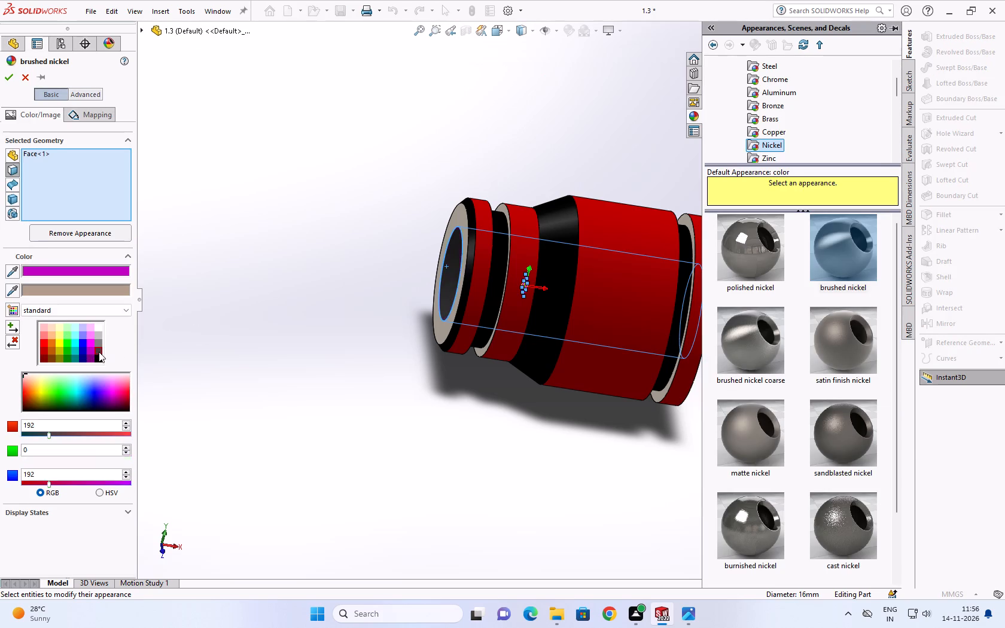
{"action": "middle_click_drag", "start_coordinate": [348, 322], "coordinate": [444, 404]}
{"action": "scroll", "coordinate": [348, 322], "scroll_direction": "down", "scroll_amount": 1}
{"action": "scroll", "coordinate": [497, 361], "scroll_direction": "up", "scroll_amount": 2}
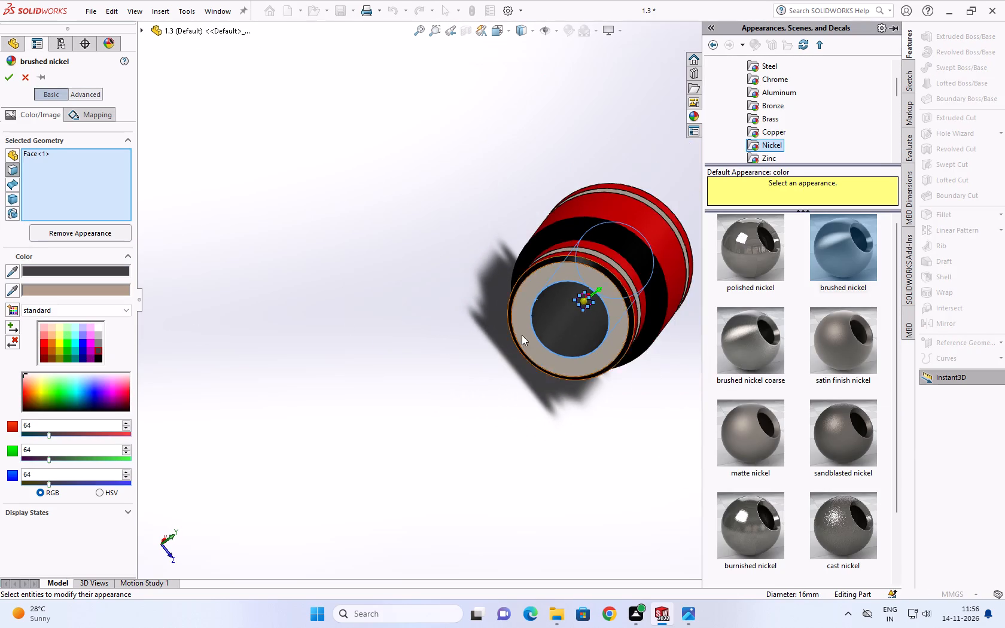
{"action": "scroll", "coordinate": [522, 335], "scroll_direction": "down", "scroll_amount": 6}
{"action": "middle_click_drag", "start_coordinate": [598, 313], "coordinate": [504, 270]}
{"action": "middle_click", "coordinate": [504, 270]}
{"action": "scroll", "coordinate": [502, 269], "scroll_direction": "up", "scroll_amount": 2}
{"action": "middle_click", "coordinate": [502, 268]}
{"action": "scroll", "coordinate": [485, 243], "scroll_direction": "up", "scroll_amount": 3}
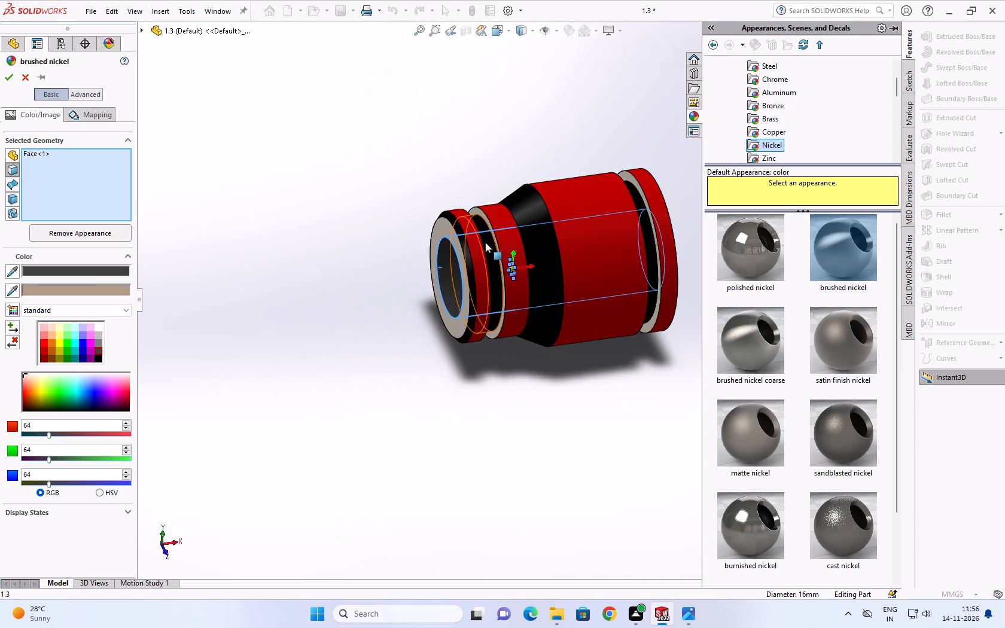
{"action": "scroll", "coordinate": [485, 242], "scroll_direction": "up", "scroll_amount": 3}
{"action": "scroll", "coordinate": [511, 220], "scroll_direction": "down", "scroll_amount": 2}
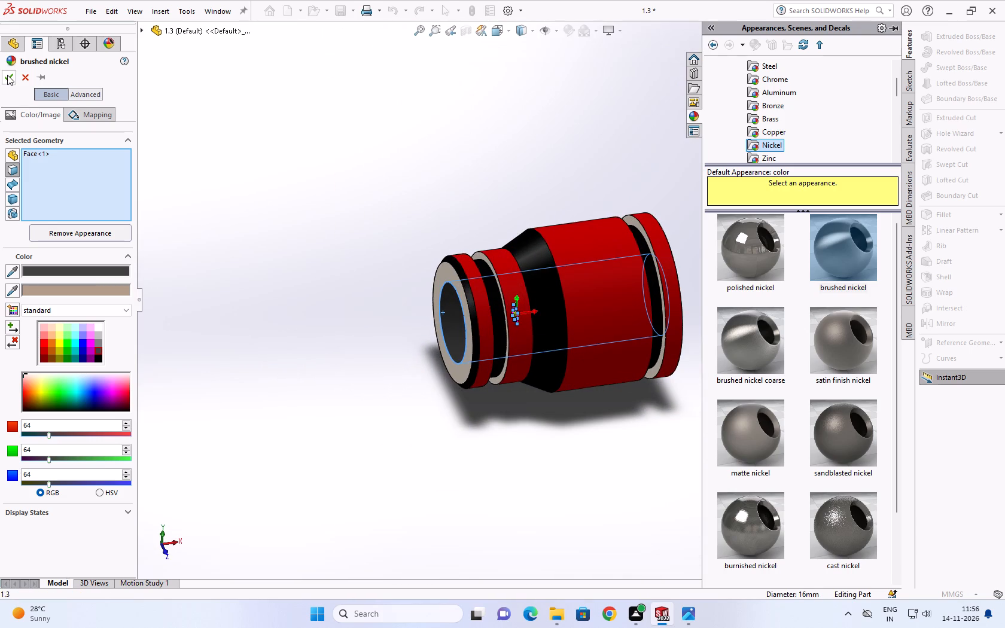
{"action": "left_click", "coordinate": [7, 75]}
{"action": "left_click", "coordinate": [382, 178]}
Examine the bushing with its dark grey bore from the narrow end, the side and the wide end face.
{"action": "scroll", "coordinate": [479, 236], "scroll_direction": "down", "scroll_amount": 1}
{"action": "middle_click_drag", "start_coordinate": [479, 236], "coordinate": [538, 87]}
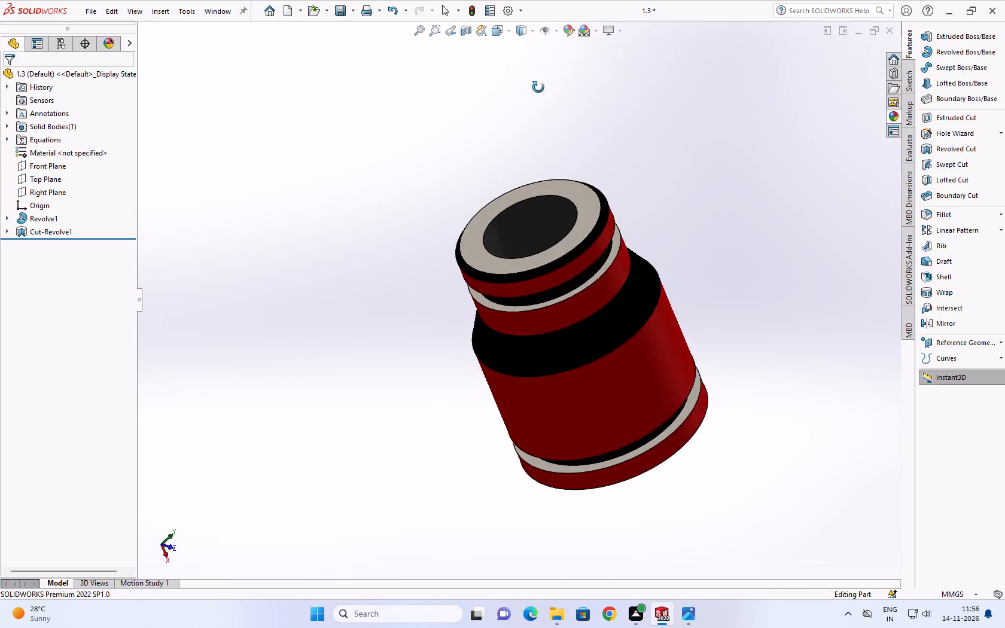
{"action": "middle_click_drag", "start_coordinate": [538, 87], "coordinate": [436, 44]}
{"action": "middle_click_drag", "start_coordinate": [423, 47], "coordinate": [373, 75]}
{"action": "middle_click_drag", "start_coordinate": [234, 266], "coordinate": [239, 306]}
{"action": "scroll", "coordinate": [284, 321], "scroll_direction": "down", "scroll_amount": 3}
{"action": "scroll", "coordinate": [532, 275], "scroll_direction": "up", "scroll_amount": 5}
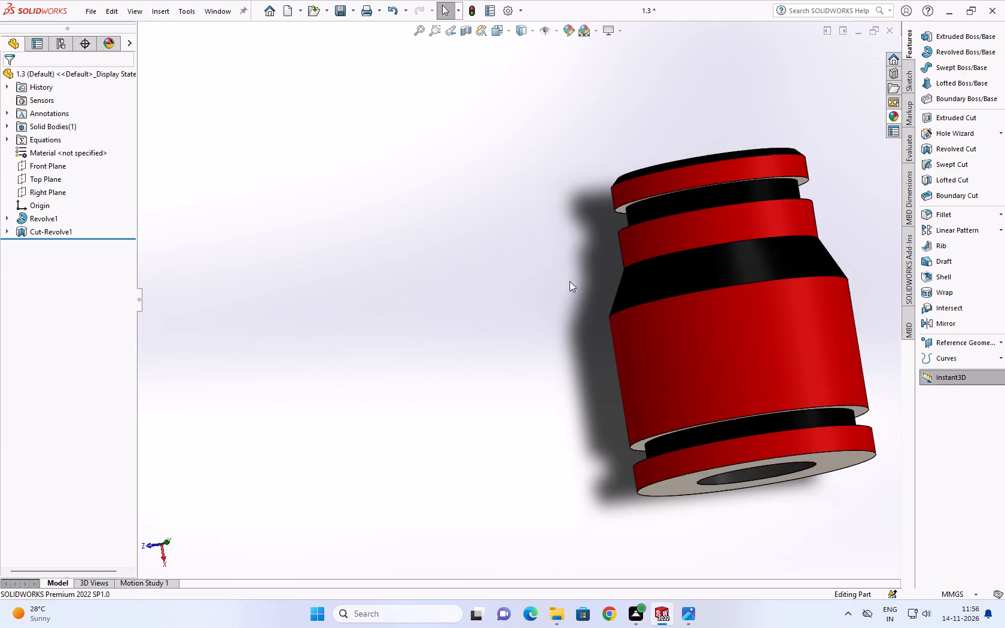
{"action": "scroll", "coordinate": [569, 281], "scroll_direction": "up", "scroll_amount": 2}
{"action": "middle_click_drag", "start_coordinate": [604, 292], "coordinate": [685, 205]}
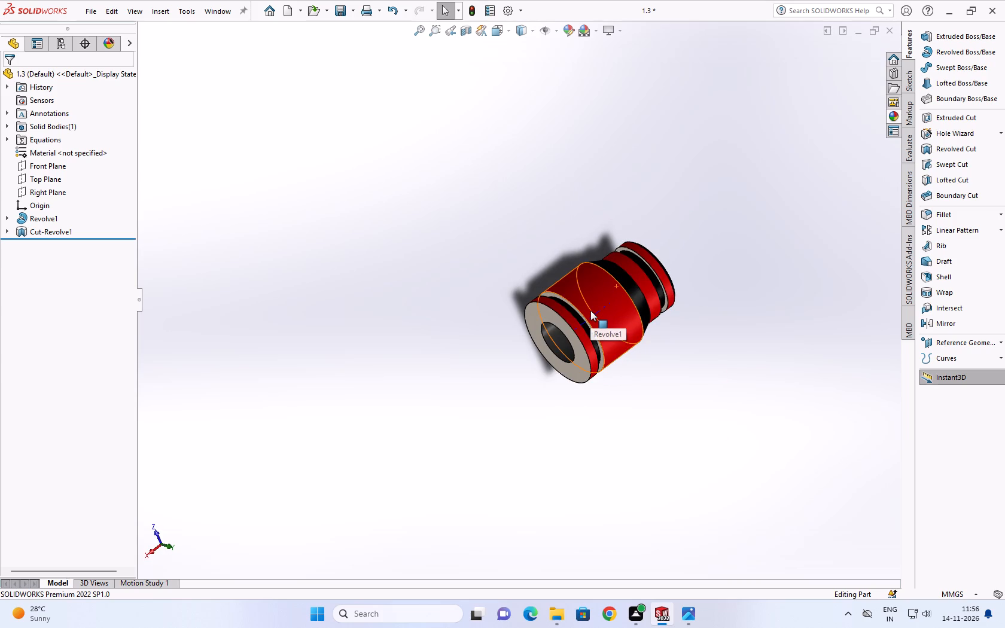
{"action": "scroll", "coordinate": [688, 141], "scroll_direction": "down", "scroll_amount": 3}
{"action": "scroll", "coordinate": [673, 257], "scroll_direction": "up", "scroll_amount": 5}
{"action": "scroll", "coordinate": [548, 472], "scroll_direction": "down", "scroll_amount": 4}
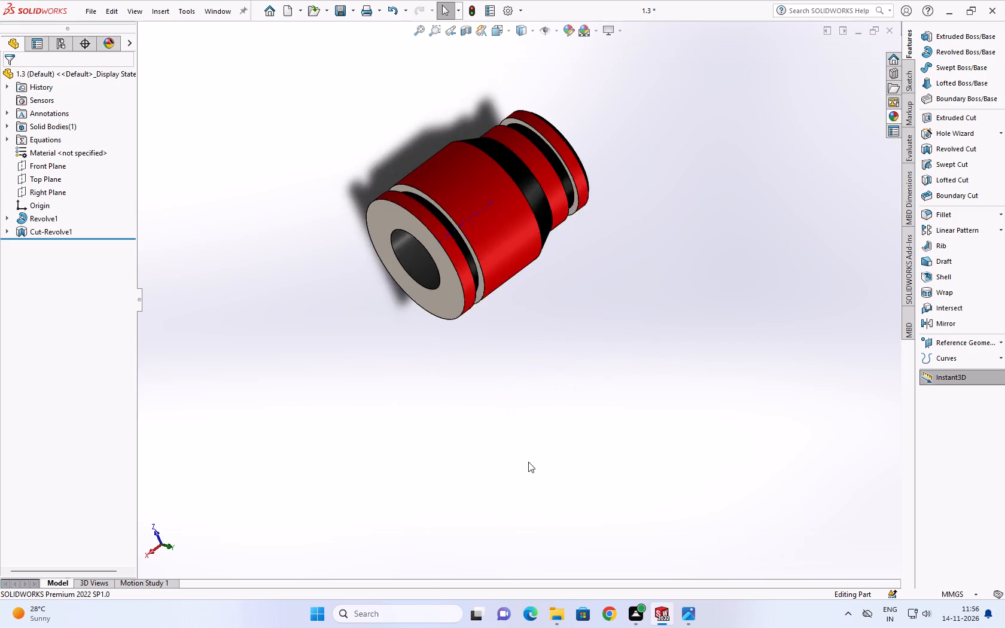
{"action": "scroll", "coordinate": [507, 441], "scroll_direction": "up", "scroll_amount": 2}
{"action": "scroll", "coordinate": [483, 328], "scroll_direction": "down", "scroll_amount": 2}
Examine the bushing's narrow end, conical transition and grooves up close, comparing them with the wide end.
{"action": "middle_click_drag", "start_coordinate": [491, 269], "coordinate": [433, 431]}
{"action": "scroll", "coordinate": [491, 269], "scroll_direction": "down", "scroll_amount": 4}
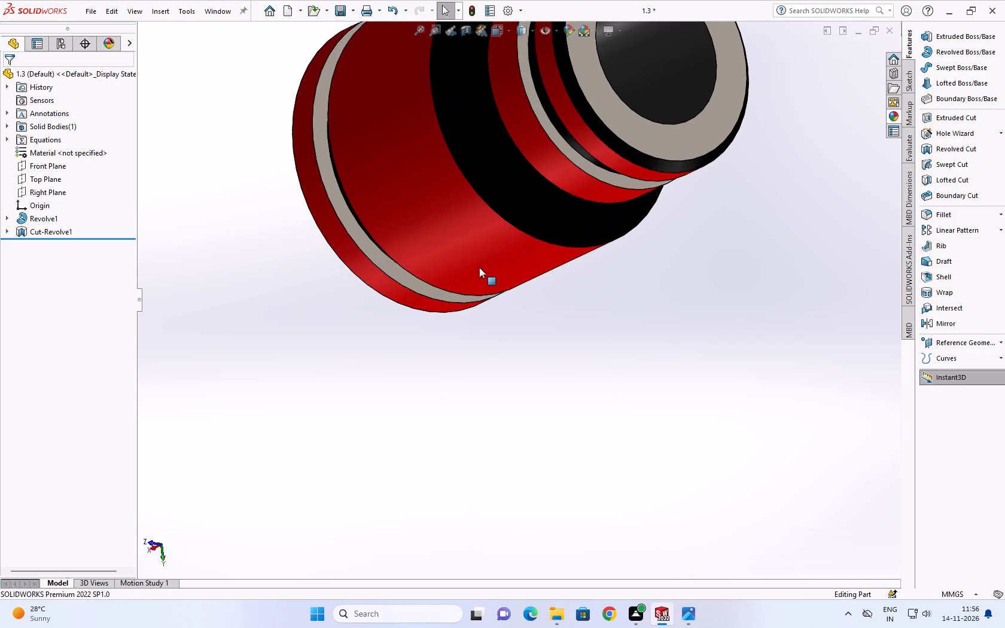
{"action": "middle_click_drag", "start_coordinate": [483, 235], "coordinate": [497, 204]}
{"action": "scroll", "coordinate": [497, 204], "scroll_direction": "up", "scroll_amount": 1}
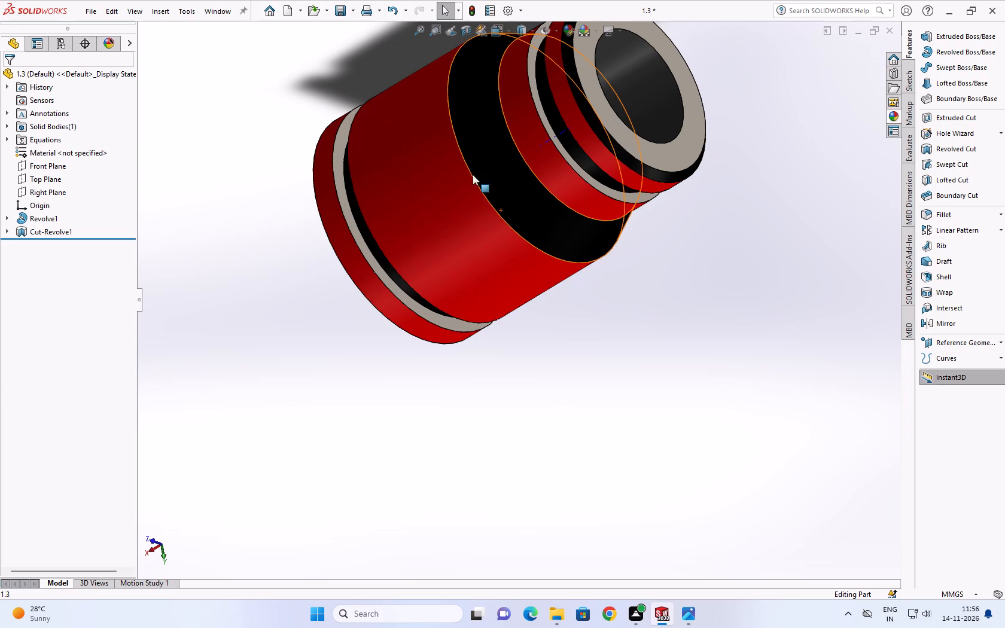
{"action": "scroll", "coordinate": [724, 199], "scroll_direction": "up", "scroll_amount": 3}
{"action": "scroll", "coordinate": [553, 242], "scroll_direction": "up", "scroll_amount": 3}
{"action": "scroll", "coordinate": [521, 205], "scroll_direction": "down", "scroll_amount": 3}
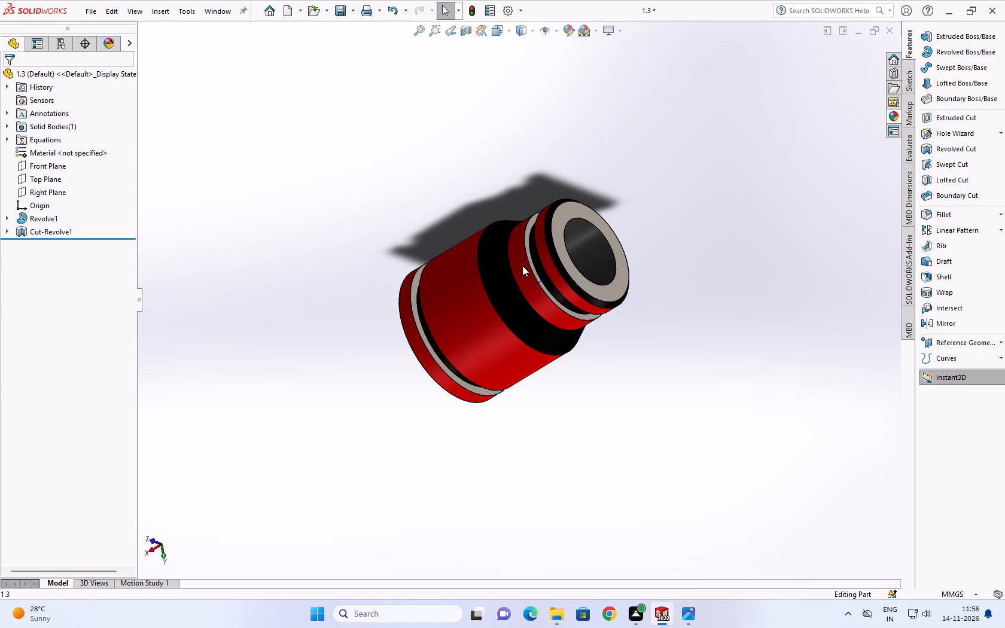
{"action": "scroll", "coordinate": [522, 266], "scroll_direction": "down", "scroll_amount": 3}
{"action": "scroll", "coordinate": [526, 268], "scroll_direction": "up", "scroll_amount": 2}
{"action": "middle_click_drag", "start_coordinate": [526, 268], "coordinate": [639, 330]}
{"action": "scroll", "coordinate": [626, 301], "scroll_direction": "down", "scroll_amount": 1}
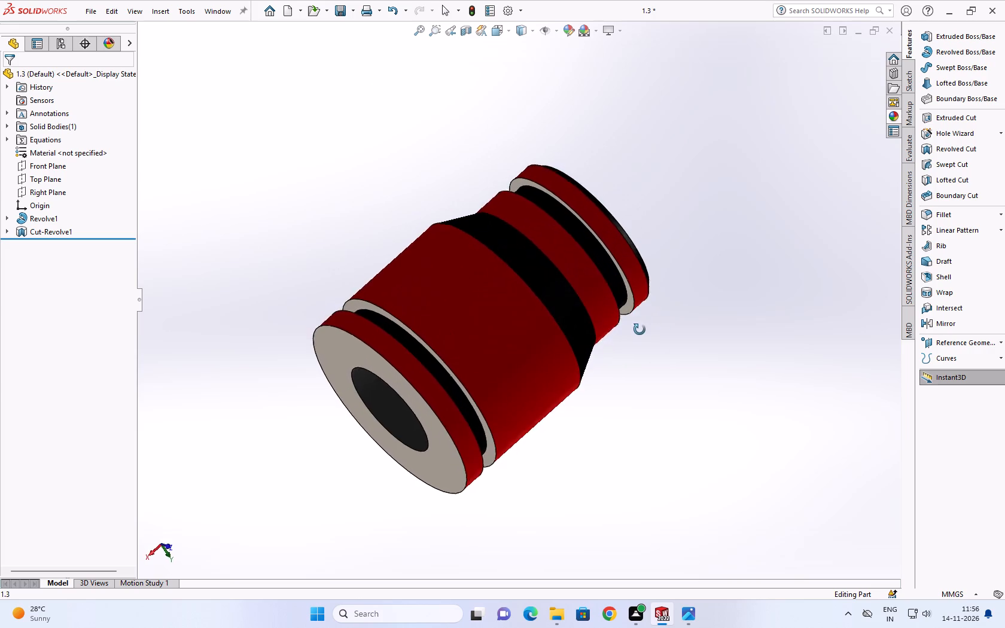
{"action": "middle_click_drag", "start_coordinate": [639, 330], "coordinate": [560, 420]}
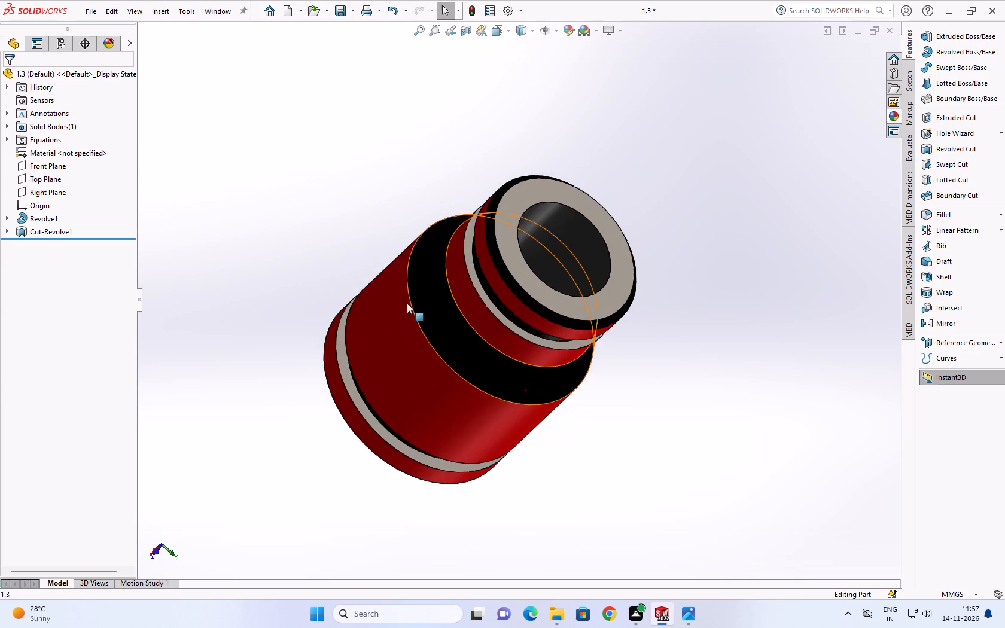
Examine the bushing's side profile, covering both grooves and the conical transition.
{"action": "middle_click_drag", "start_coordinate": [404, 291], "coordinate": [479, 248]}
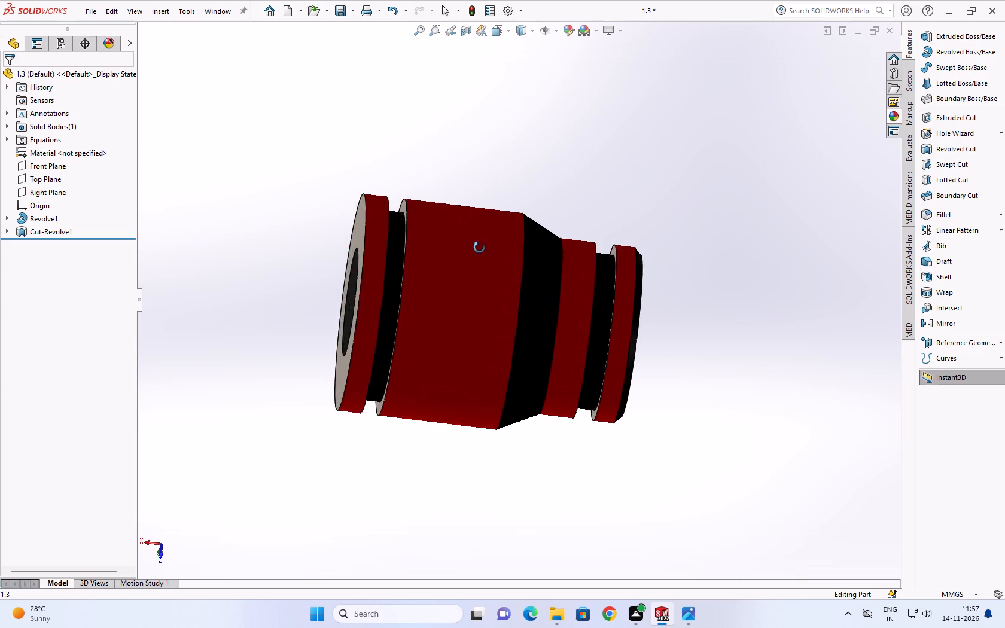
{"action": "middle_click_drag", "start_coordinate": [479, 248], "coordinate": [483, 263]}
{"action": "scroll", "coordinate": [475, 240], "scroll_direction": "down", "scroll_amount": 2}
{"action": "middle_click_drag", "start_coordinate": [475, 239], "coordinate": [454, 281]}
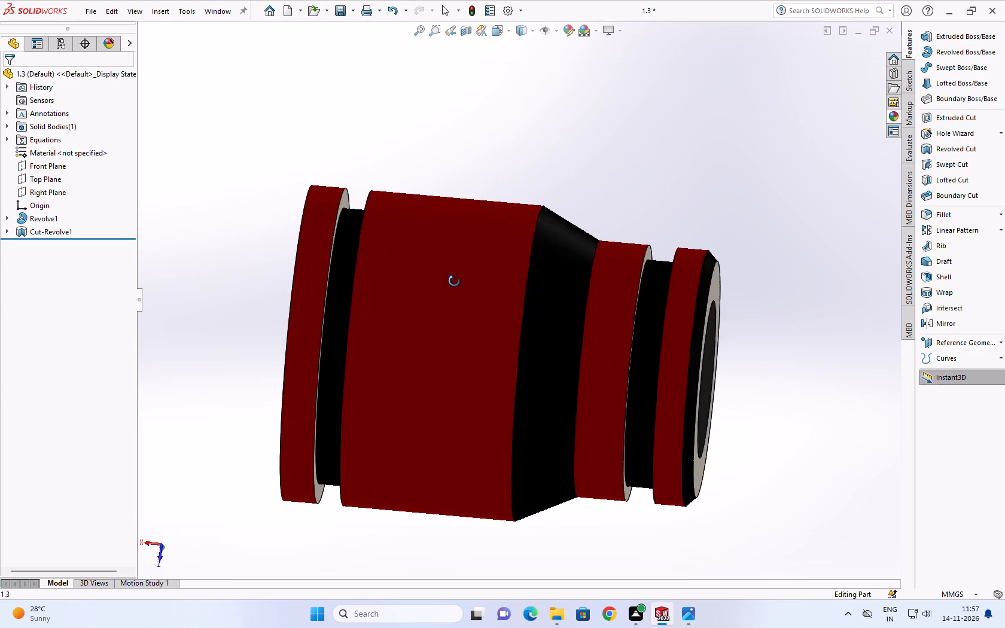
{"action": "middle_click_drag", "start_coordinate": [454, 281], "coordinate": [460, 307]}
{"action": "middle_click_drag", "start_coordinate": [464, 301], "coordinate": [458, 316]}
{"action": "scroll", "coordinate": [485, 285], "scroll_direction": "up", "scroll_amount": 1}
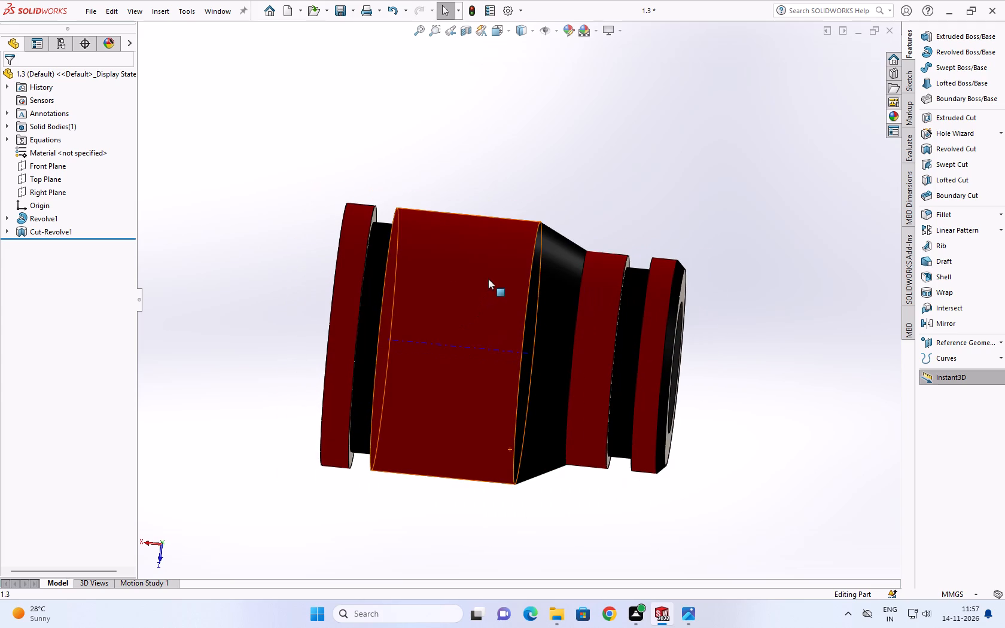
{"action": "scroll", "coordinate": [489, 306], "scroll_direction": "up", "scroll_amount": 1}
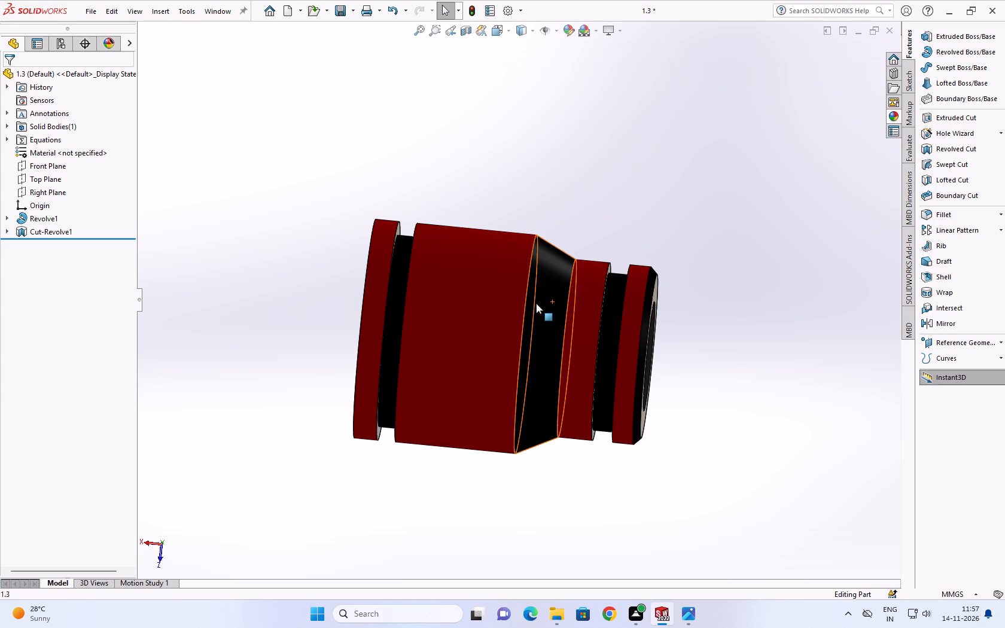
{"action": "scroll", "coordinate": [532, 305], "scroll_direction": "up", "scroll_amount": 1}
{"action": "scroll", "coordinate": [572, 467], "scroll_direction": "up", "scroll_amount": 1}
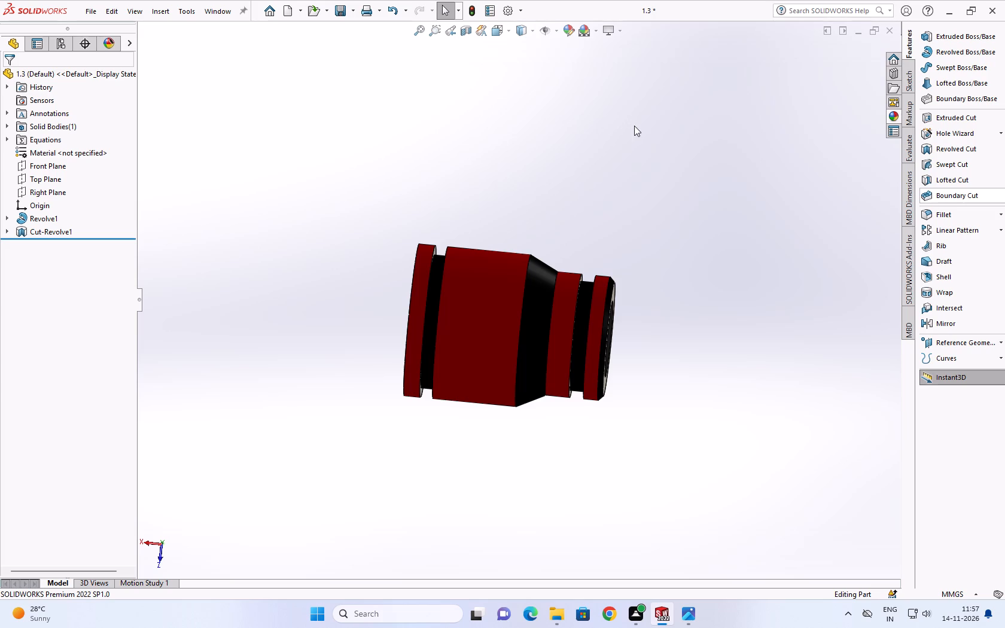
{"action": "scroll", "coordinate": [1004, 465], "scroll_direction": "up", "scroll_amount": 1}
Examine the bushing's wide end face, bore opening and side bands.
{"action": "scroll", "coordinate": [545, 361], "scroll_direction": "up", "scroll_amount": 3}
{"action": "scroll", "coordinate": [511, 324], "scroll_direction": "down", "scroll_amount": 6}
{"action": "middle_click_drag", "start_coordinate": [505, 333], "coordinate": [575, 383]}
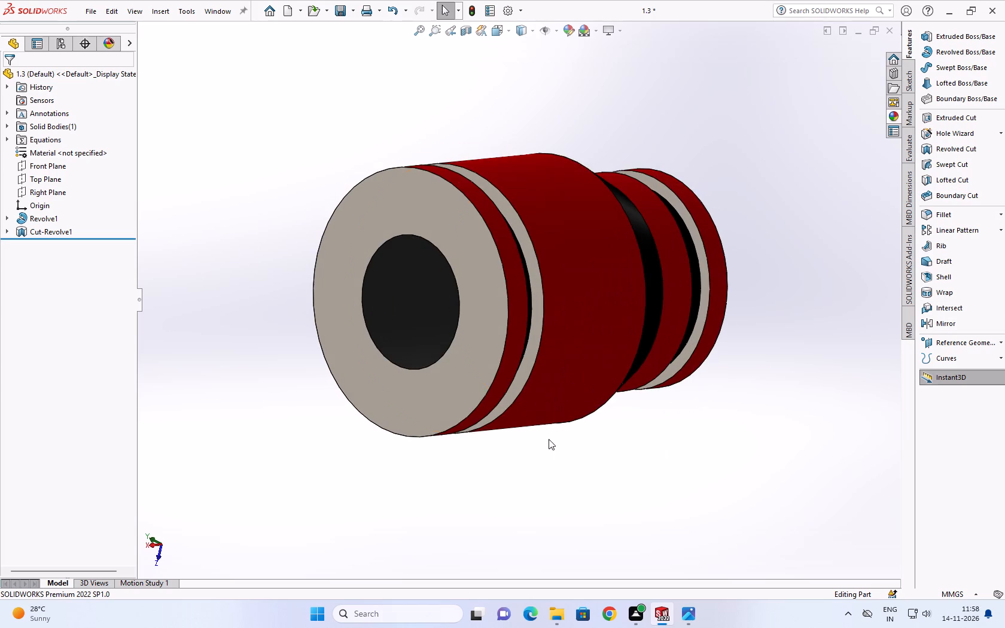
{"action": "left_click_drag", "start_coordinate": [668, 436], "coordinate": [651, 417]}
{"action": "scroll", "coordinate": [656, 419], "scroll_direction": "up", "scroll_amount": 2}
{"action": "scroll", "coordinate": [656, 419], "scroll_direction": "down", "scroll_amount": 1}
{"action": "middle_click_drag", "start_coordinate": [633, 425], "coordinate": [580, 444]}
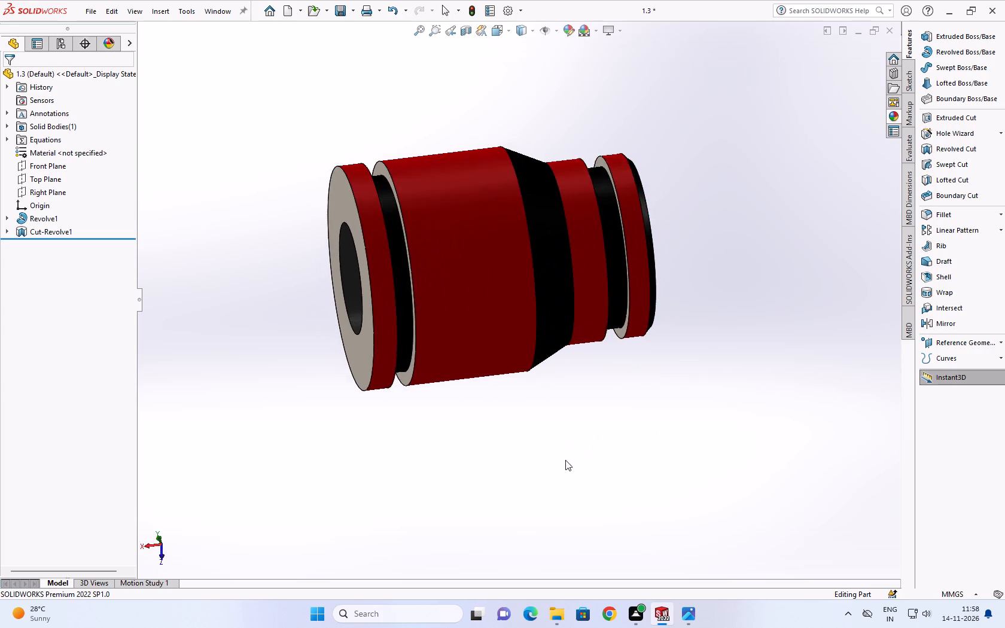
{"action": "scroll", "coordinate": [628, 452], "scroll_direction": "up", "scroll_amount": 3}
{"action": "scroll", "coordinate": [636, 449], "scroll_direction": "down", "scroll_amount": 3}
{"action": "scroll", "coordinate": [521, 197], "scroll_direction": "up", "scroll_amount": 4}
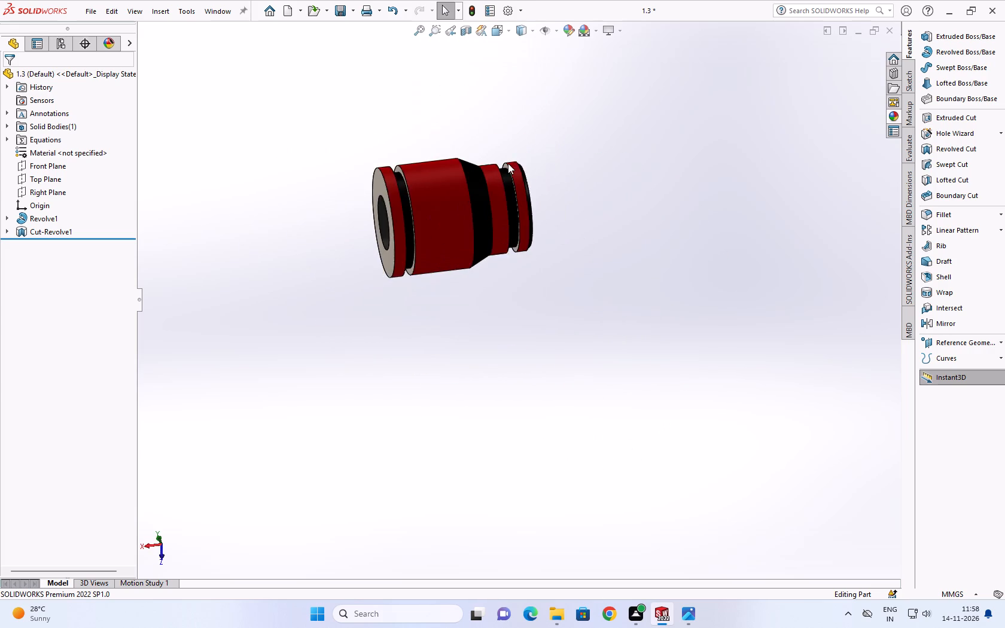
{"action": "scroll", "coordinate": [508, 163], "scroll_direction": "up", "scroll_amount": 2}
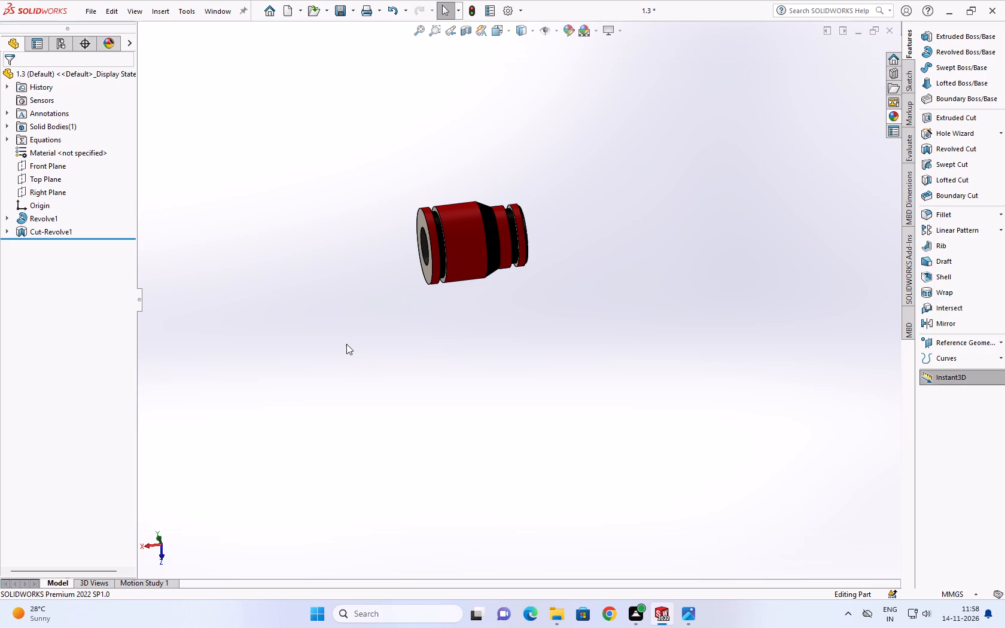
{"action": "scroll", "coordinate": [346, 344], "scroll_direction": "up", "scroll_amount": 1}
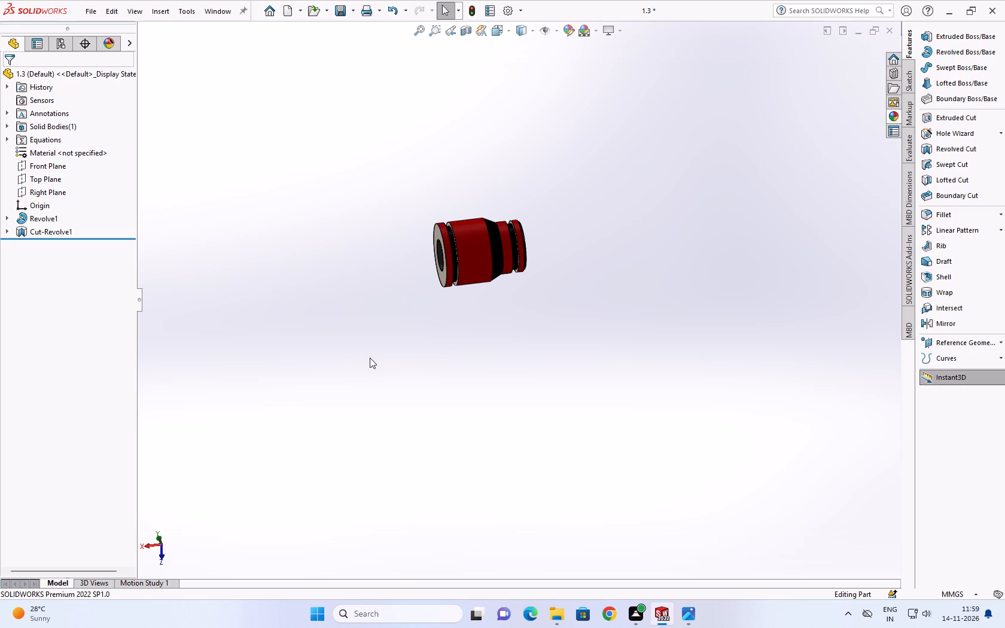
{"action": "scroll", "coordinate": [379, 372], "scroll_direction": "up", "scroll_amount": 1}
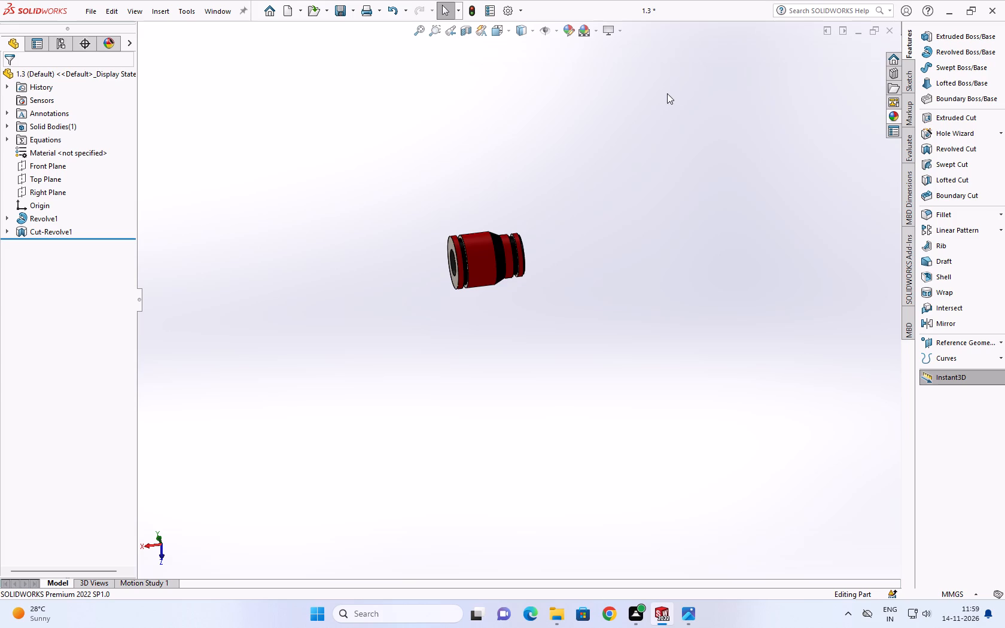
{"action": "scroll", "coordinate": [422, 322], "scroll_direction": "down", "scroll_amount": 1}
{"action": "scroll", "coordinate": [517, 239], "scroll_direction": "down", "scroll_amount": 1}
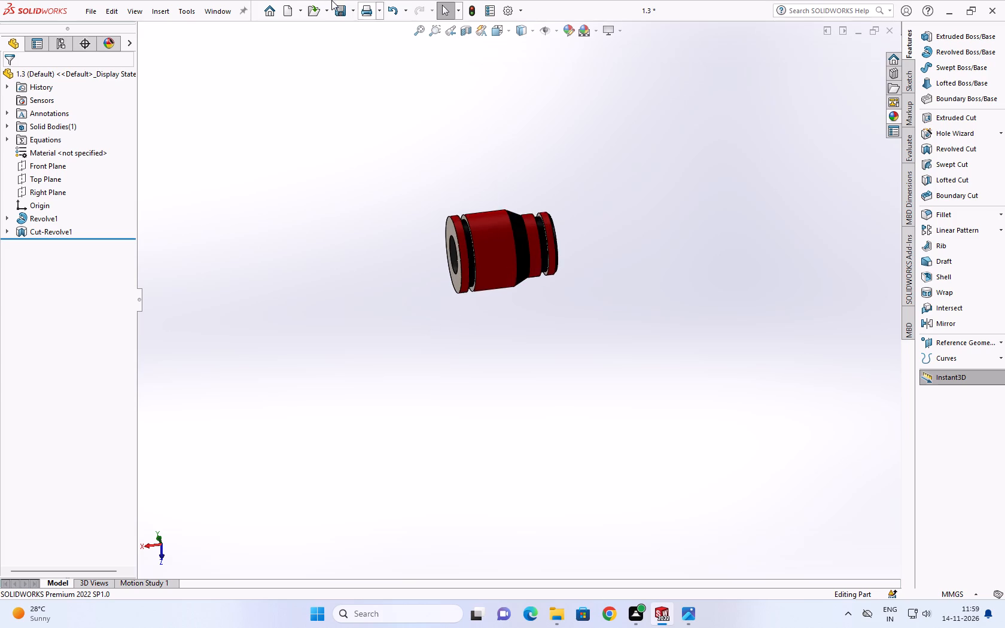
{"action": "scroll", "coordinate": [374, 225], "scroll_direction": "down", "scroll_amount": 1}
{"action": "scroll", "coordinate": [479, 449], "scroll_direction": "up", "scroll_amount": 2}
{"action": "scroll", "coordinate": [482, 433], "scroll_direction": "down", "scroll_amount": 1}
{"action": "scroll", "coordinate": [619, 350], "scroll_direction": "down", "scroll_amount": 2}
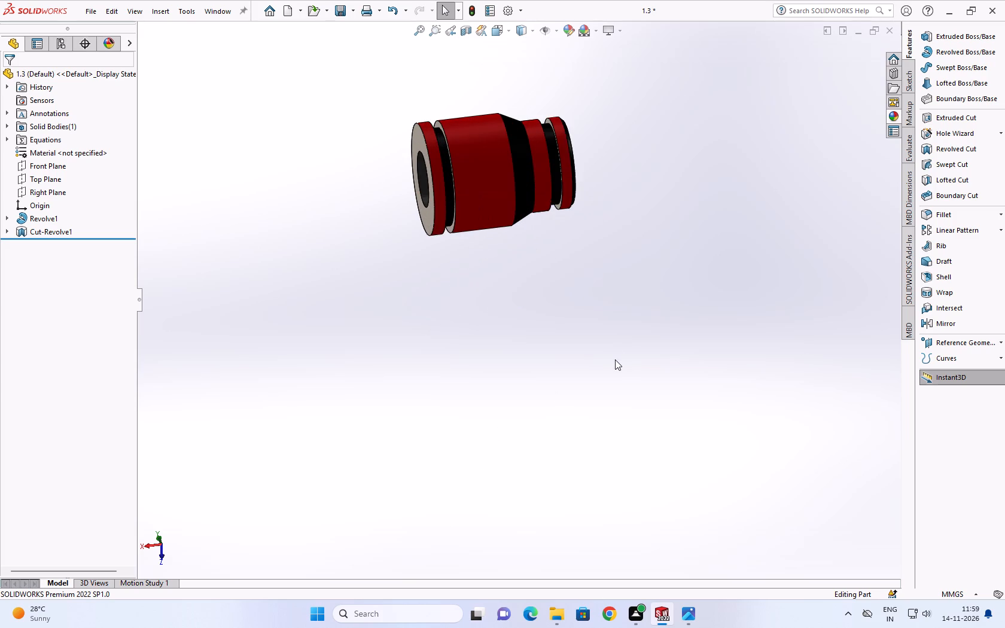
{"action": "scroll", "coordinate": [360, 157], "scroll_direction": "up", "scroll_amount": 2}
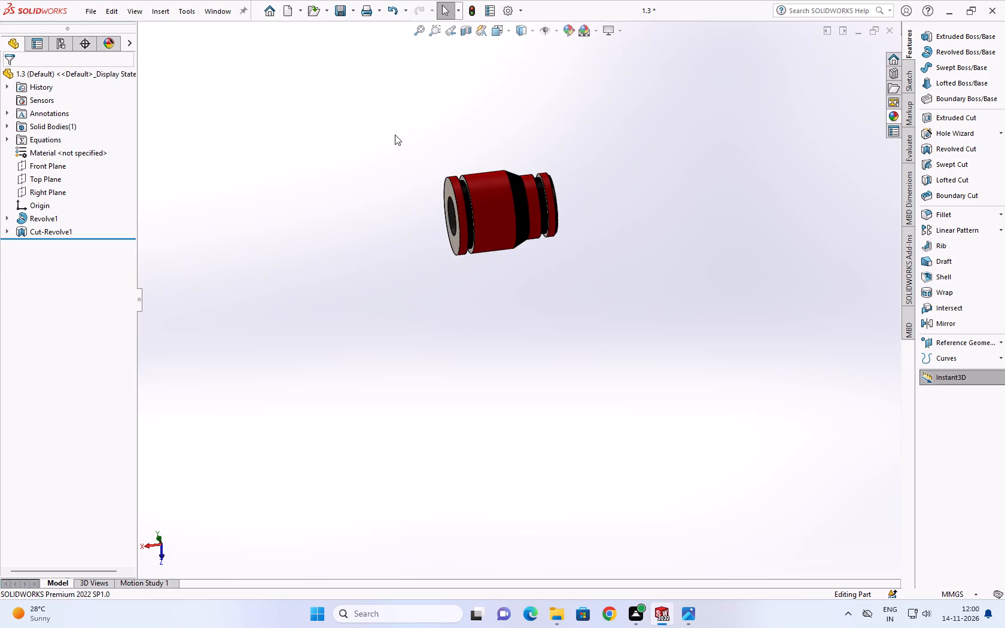
Examine the bushing through the bore from the narrow end and from its wide end face.
{"action": "scroll", "coordinate": [402, 131], "scroll_direction": "down", "scroll_amount": 2}
{"action": "scroll", "coordinate": [564, 242], "scroll_direction": "down", "scroll_amount": 1}
{"action": "scroll", "coordinate": [623, 267], "scroll_direction": "down", "scroll_amount": 2}
{"action": "middle_click_drag", "start_coordinate": [614, 270], "coordinate": [485, 334]}
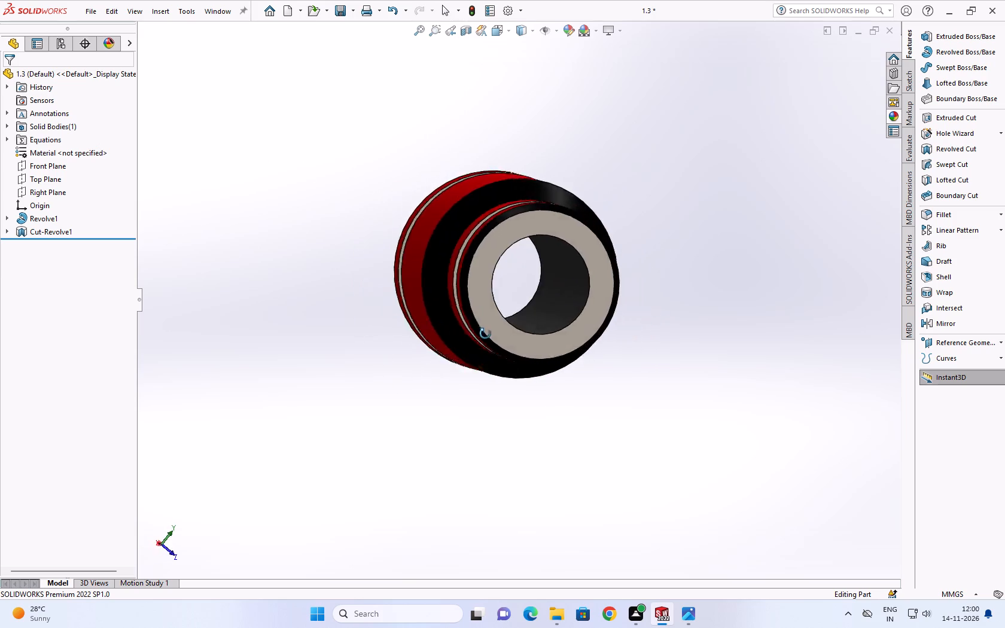
{"action": "middle_click_drag", "start_coordinate": [485, 334], "coordinate": [592, 398]}
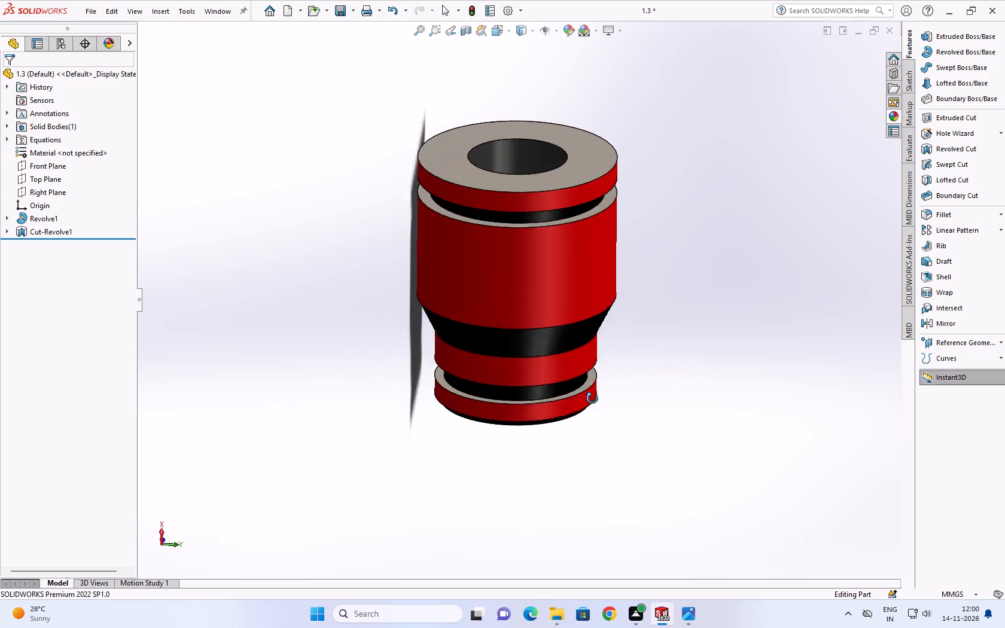
Examine the bushing's narrow end face with its bore, and the side profile with its grooves.
{"action": "middle_click_drag", "start_coordinate": [592, 398], "coordinate": [731, 350]}
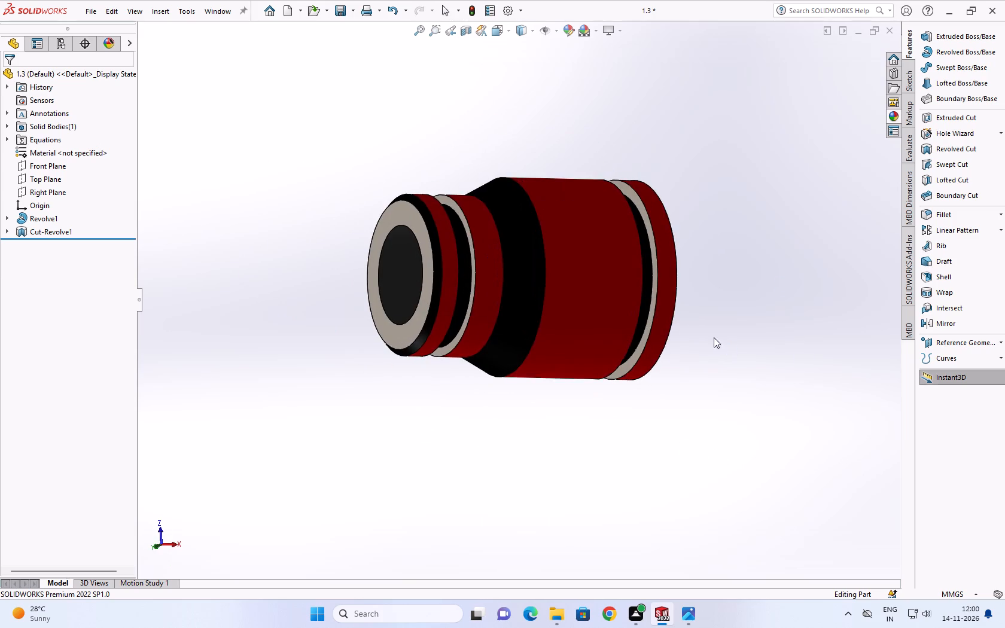
{"action": "middle_click", "coordinate": [690, 331]}
{"action": "middle_click_drag", "start_coordinate": [641, 325], "coordinate": [604, 396]}
{"action": "scroll", "coordinate": [635, 399], "scroll_direction": "up", "scroll_amount": 3}
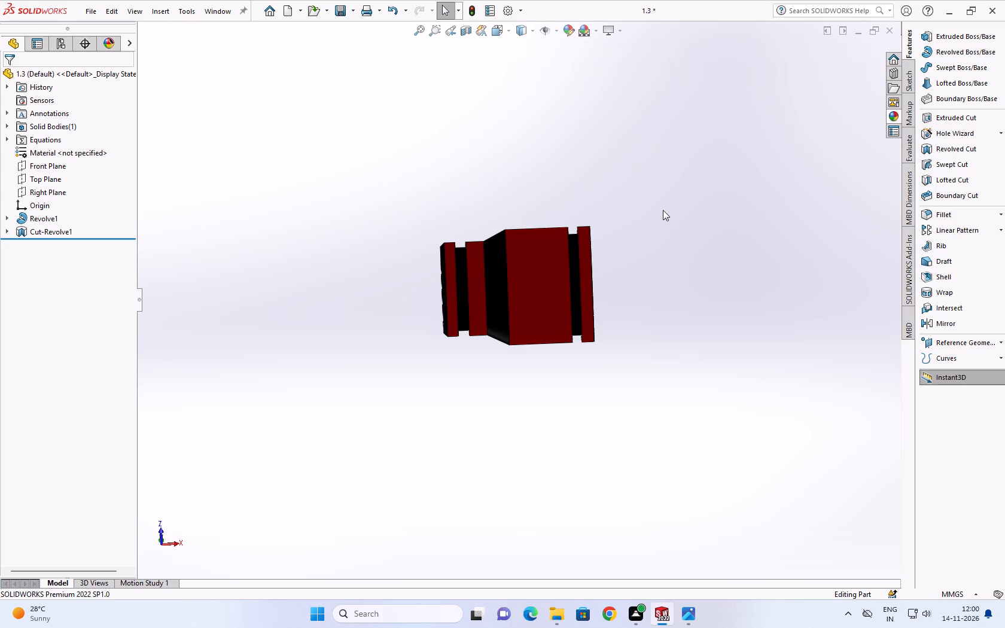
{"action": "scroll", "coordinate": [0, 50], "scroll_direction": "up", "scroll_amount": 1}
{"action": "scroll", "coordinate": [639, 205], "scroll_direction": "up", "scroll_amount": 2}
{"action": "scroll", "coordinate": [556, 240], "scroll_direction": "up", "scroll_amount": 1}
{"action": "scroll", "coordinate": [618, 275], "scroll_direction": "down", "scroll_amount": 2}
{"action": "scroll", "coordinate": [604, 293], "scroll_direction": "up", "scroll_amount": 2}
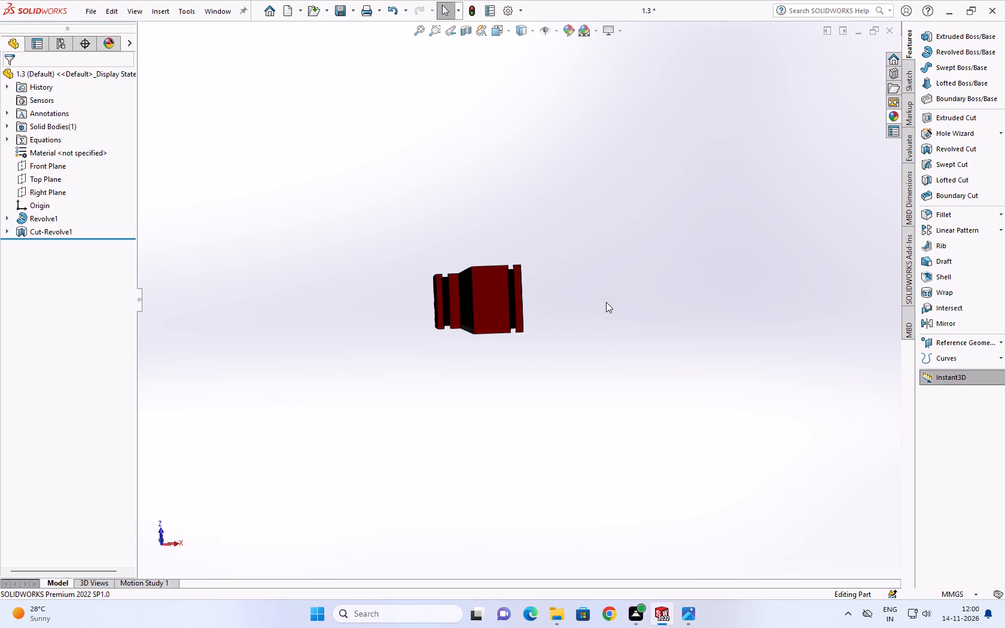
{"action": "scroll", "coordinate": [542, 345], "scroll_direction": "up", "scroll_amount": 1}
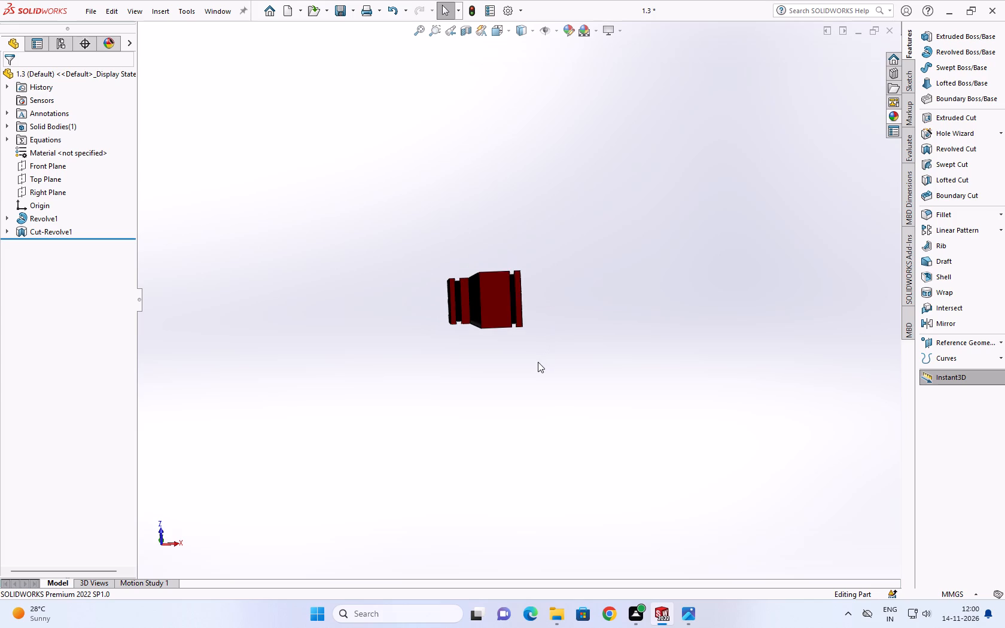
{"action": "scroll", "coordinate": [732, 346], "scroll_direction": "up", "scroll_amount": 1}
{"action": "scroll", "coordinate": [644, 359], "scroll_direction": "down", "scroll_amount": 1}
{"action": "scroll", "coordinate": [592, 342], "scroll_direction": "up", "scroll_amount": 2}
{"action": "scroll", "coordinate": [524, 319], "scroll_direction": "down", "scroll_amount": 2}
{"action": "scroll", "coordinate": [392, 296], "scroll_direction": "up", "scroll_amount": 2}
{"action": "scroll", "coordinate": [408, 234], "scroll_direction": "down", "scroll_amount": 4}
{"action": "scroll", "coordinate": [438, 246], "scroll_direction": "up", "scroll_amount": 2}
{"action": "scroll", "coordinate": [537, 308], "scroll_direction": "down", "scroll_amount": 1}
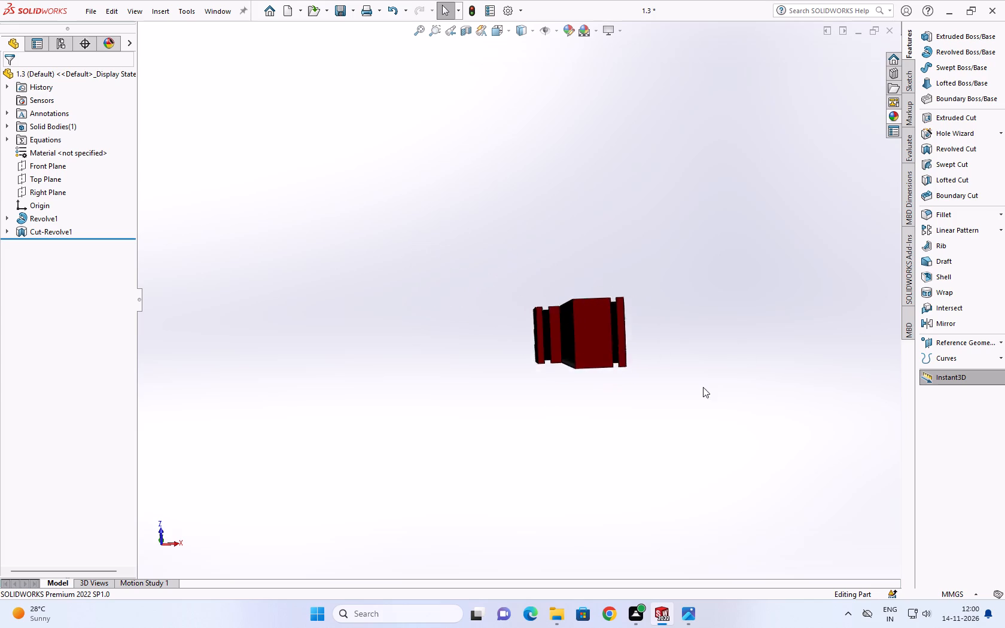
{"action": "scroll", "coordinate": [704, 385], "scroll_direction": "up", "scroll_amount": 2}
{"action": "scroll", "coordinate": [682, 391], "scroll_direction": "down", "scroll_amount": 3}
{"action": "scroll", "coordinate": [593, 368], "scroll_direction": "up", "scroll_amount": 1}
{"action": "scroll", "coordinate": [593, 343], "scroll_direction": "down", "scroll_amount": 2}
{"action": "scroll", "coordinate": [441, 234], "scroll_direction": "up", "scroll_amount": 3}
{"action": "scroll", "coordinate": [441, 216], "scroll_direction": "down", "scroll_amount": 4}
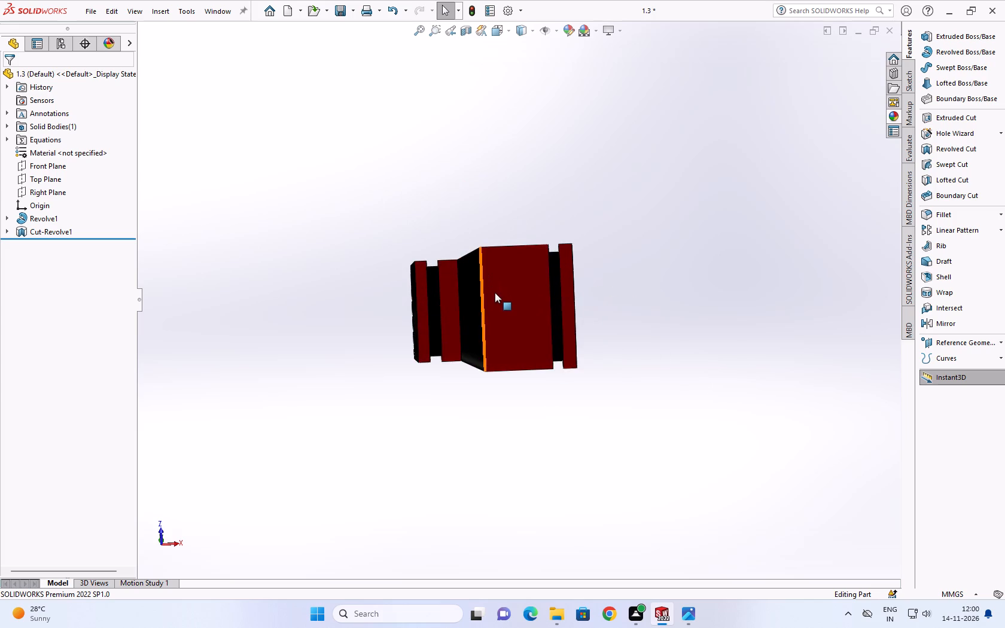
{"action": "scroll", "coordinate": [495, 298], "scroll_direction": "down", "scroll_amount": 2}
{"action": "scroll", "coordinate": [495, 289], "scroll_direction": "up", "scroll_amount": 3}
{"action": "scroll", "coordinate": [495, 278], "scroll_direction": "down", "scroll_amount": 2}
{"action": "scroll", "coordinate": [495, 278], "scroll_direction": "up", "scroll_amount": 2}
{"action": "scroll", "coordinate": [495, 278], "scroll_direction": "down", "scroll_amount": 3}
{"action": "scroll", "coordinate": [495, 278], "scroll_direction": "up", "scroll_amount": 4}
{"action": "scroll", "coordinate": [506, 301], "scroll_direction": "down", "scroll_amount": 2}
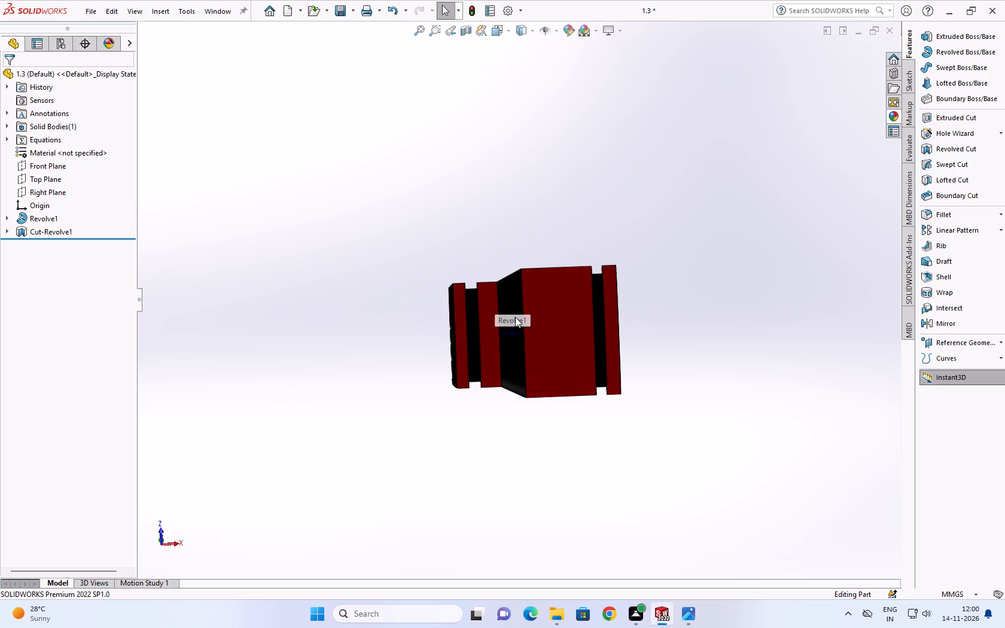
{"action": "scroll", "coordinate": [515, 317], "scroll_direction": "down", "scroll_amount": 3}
Examine the bushing's red and black side bands, both grooves, conical transition and wide end face from several angles.
{"action": "left_click", "coordinate": [699, 298]}
{"action": "scroll", "coordinate": [556, 346], "scroll_direction": "down", "scroll_amount": 2}
{"action": "middle_click_drag", "start_coordinate": [553, 345], "coordinate": [551, 465]}
{"action": "scroll", "coordinate": [553, 345], "scroll_direction": "down", "scroll_amount": 1}
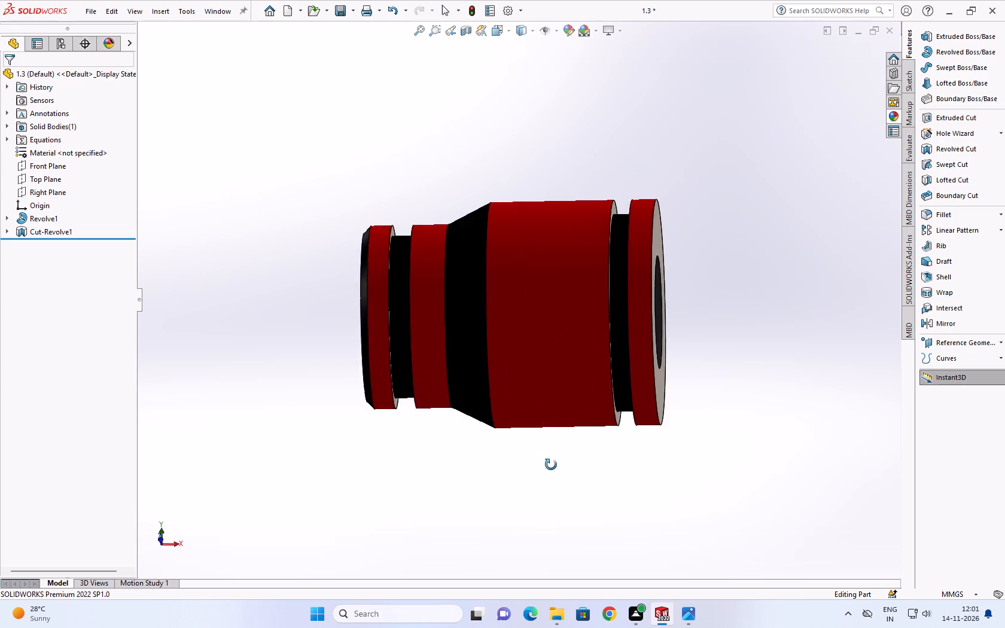
{"action": "middle_click_drag", "start_coordinate": [551, 465], "coordinate": [647, 363]}
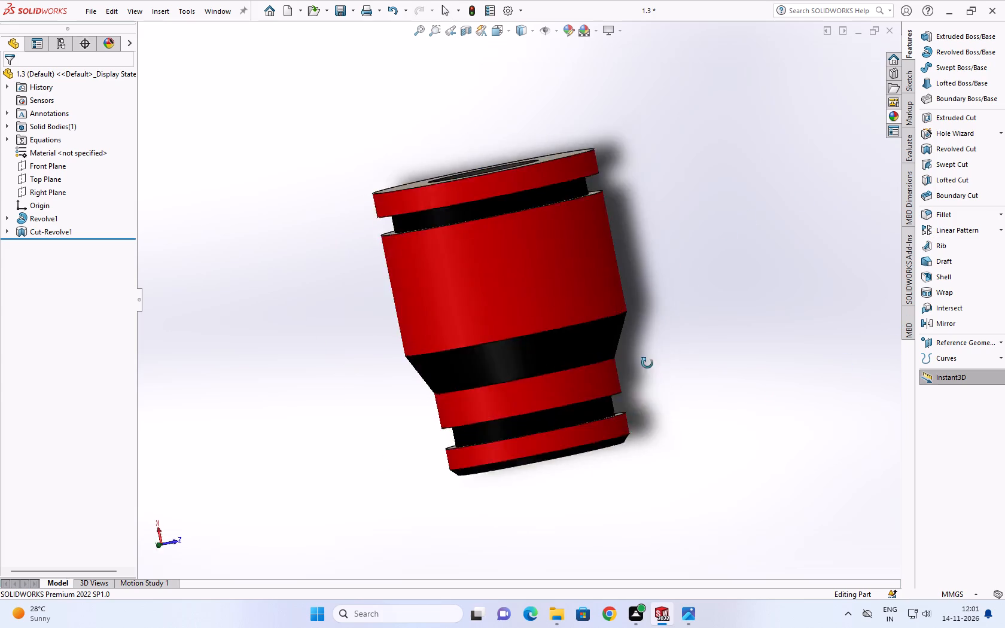
{"action": "middle_click_drag", "start_coordinate": [647, 363], "coordinate": [792, 443]}
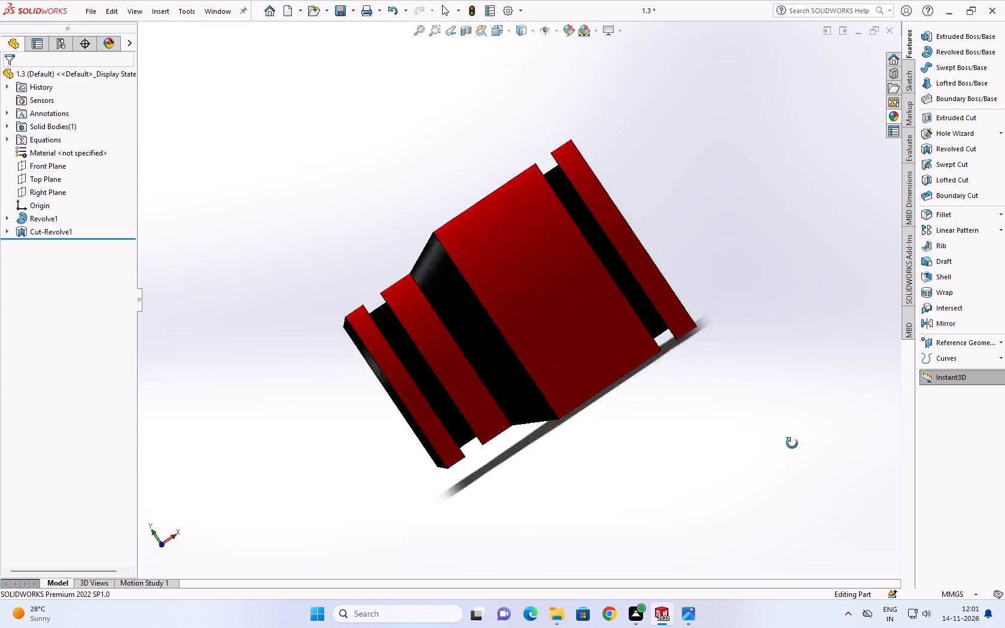
{"action": "middle_click_drag", "start_coordinate": [792, 443], "coordinate": [837, 627]}
{"action": "scroll", "coordinate": [689, 459], "scroll_direction": "down", "scroll_amount": 2}
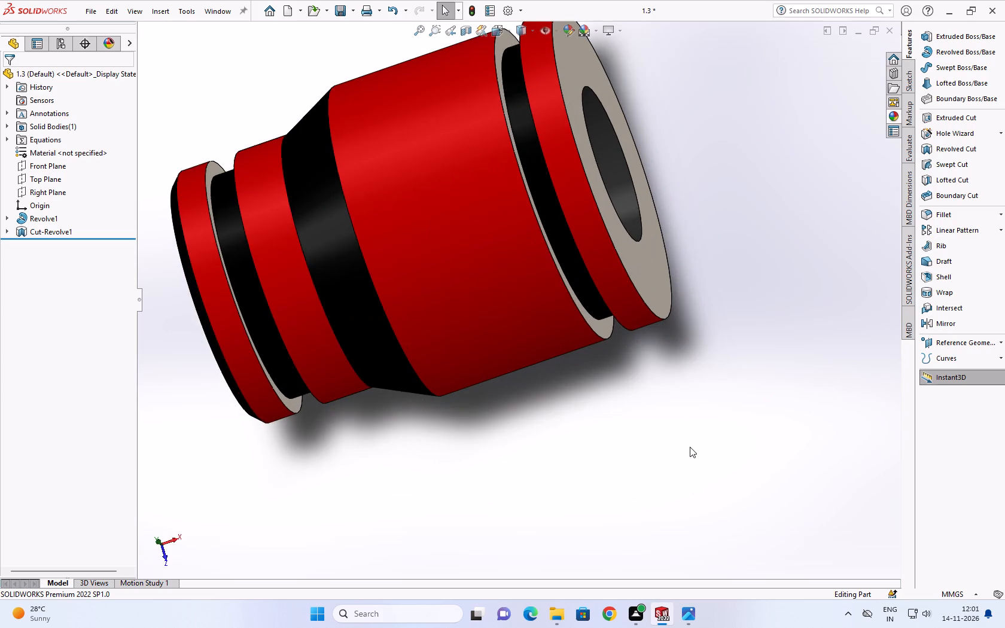
{"action": "middle_click_drag", "start_coordinate": [691, 428], "coordinate": [698, 526]}
{"action": "scroll", "coordinate": [682, 431], "scroll_direction": "down", "scroll_amount": 1}
{"action": "scroll", "coordinate": [541, 422], "scroll_direction": "up", "scroll_amount": 7}
{"action": "scroll", "coordinate": [503, 260], "scroll_direction": "down", "scroll_amount": 2}
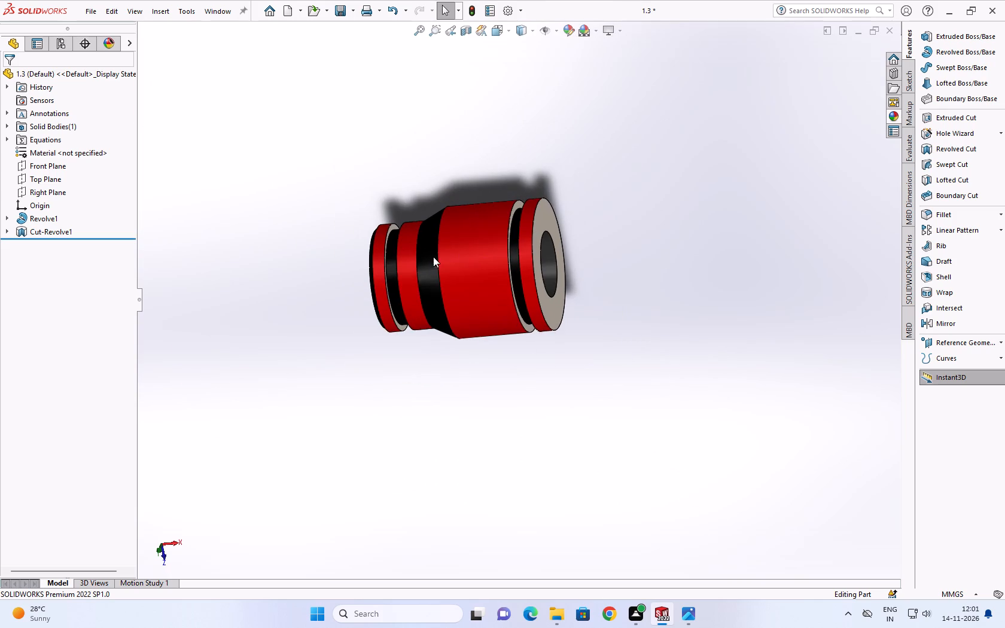
Inspect the bushing in the standard Right view of its wide end face and the standard Top view of its profile.
{"action": "right_click_drag", "start_coordinate": [670, 389], "coordinate": [812, 323]}
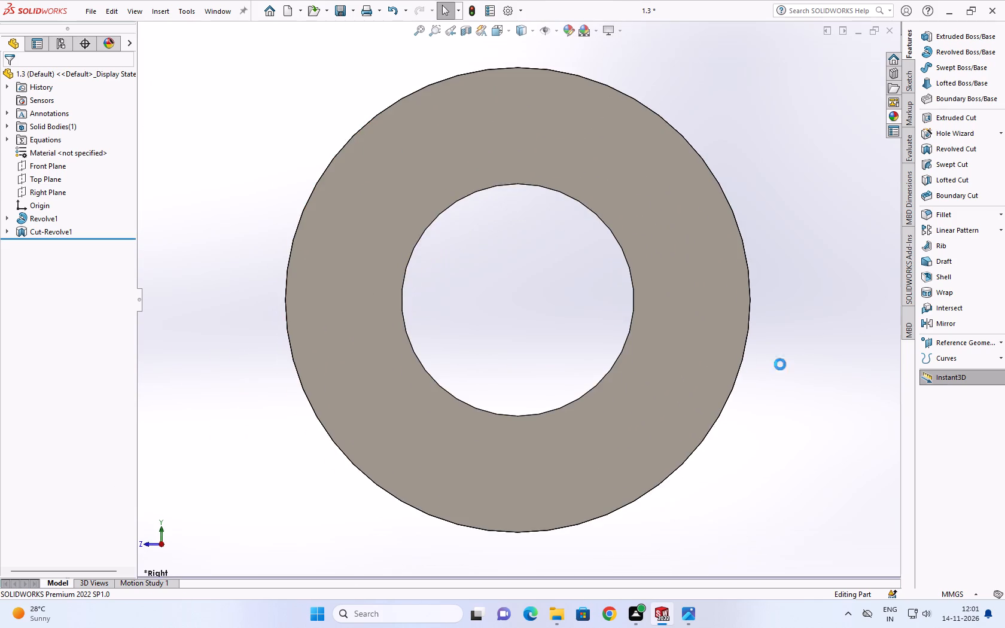
{"action": "right_click_drag", "start_coordinate": [807, 374], "coordinate": [841, 300]}
{"action": "scroll", "coordinate": [833, 422], "scroll_direction": "up", "scroll_amount": 1}
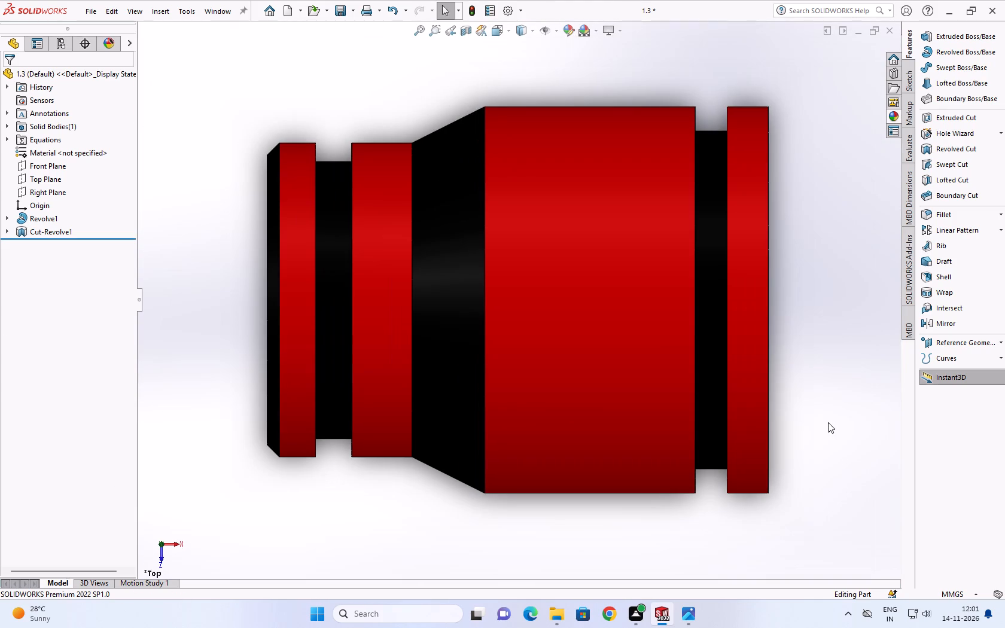
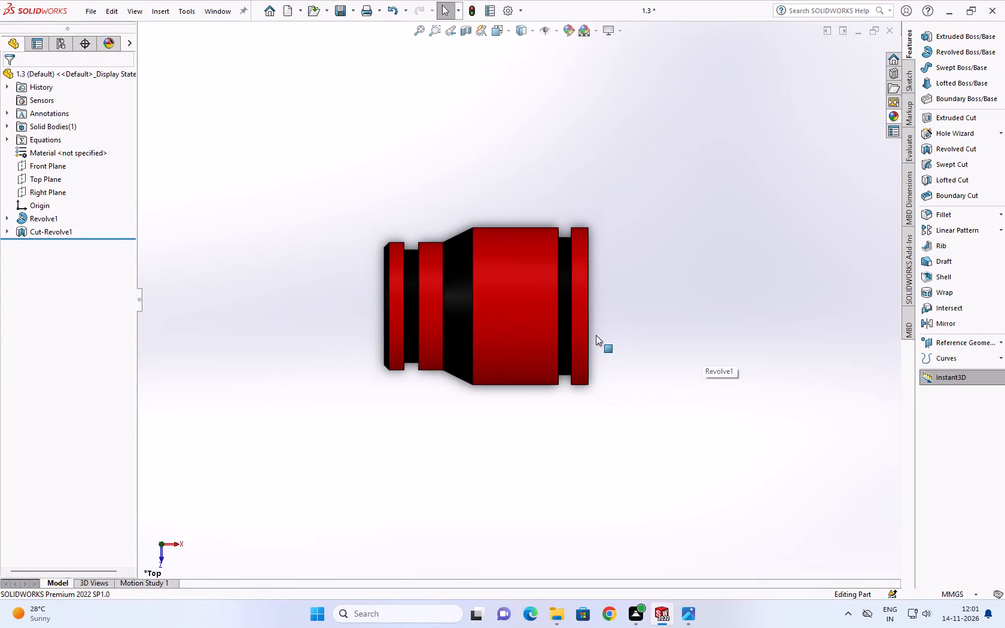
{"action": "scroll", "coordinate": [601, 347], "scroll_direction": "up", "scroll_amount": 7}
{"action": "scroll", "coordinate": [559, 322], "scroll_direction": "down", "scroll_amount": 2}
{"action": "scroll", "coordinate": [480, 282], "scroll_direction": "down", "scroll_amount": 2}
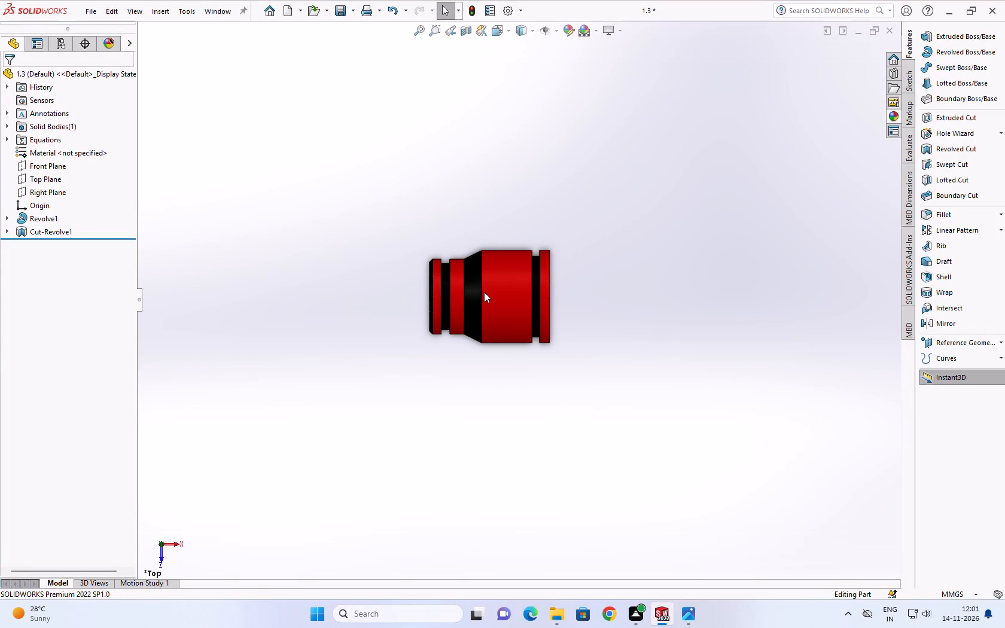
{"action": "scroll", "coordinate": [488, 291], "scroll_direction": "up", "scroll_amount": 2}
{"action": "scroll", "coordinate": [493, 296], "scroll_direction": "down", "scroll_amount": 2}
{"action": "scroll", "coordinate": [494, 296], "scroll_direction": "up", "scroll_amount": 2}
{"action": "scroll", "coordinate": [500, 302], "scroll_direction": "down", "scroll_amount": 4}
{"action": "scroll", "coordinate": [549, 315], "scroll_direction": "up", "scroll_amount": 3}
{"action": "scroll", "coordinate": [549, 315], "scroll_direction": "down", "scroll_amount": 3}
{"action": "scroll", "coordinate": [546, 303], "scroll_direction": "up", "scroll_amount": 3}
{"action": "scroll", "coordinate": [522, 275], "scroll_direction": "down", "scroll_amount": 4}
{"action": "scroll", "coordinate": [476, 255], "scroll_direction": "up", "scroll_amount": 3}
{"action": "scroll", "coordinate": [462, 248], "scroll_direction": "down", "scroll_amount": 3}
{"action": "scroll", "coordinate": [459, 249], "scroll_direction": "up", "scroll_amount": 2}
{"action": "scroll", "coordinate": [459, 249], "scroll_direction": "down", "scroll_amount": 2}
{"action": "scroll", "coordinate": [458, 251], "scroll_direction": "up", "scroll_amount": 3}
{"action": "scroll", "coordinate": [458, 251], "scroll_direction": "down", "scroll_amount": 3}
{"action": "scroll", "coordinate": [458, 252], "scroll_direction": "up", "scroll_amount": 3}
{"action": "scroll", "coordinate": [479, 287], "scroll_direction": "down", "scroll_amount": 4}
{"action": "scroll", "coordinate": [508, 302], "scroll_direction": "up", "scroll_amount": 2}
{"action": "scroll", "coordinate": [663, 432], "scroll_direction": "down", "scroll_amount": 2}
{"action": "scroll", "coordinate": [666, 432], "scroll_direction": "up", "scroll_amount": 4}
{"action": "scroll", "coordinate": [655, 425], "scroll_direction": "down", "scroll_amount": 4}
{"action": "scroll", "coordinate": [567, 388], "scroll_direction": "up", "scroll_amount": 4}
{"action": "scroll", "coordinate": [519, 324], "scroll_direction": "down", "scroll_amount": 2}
Inspect the bushing's narrow end face in the standard Left view and its side profile in the Bottom and Top views.
{"action": "right_click_drag", "start_coordinate": [699, 315], "coordinate": [551, 423]}
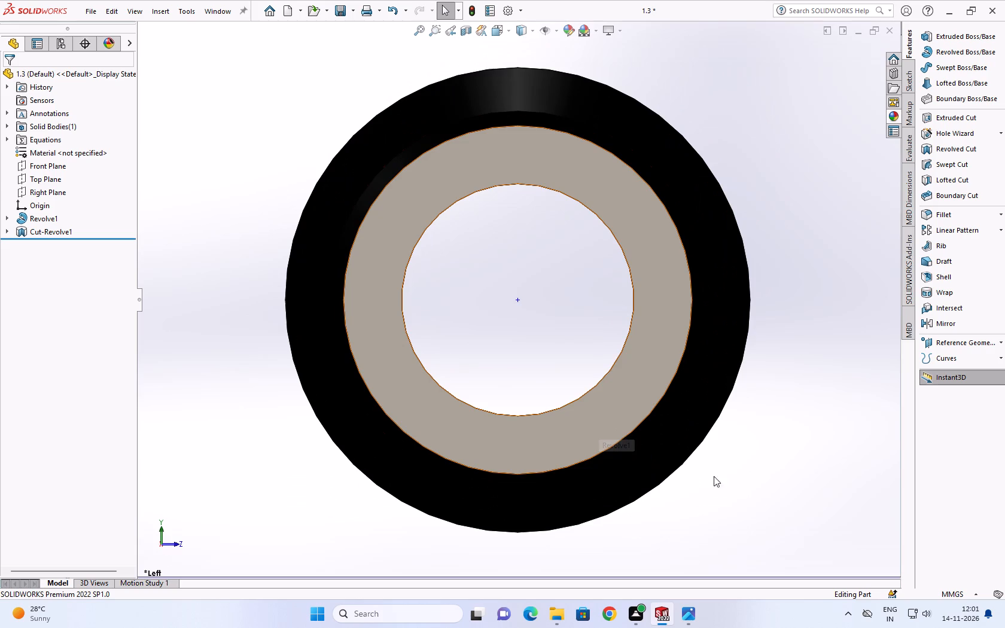
{"action": "right_click_drag", "start_coordinate": [747, 472], "coordinate": [762, 383]}
{"action": "right_click_drag", "start_coordinate": [889, 422], "coordinate": [848, 485]}
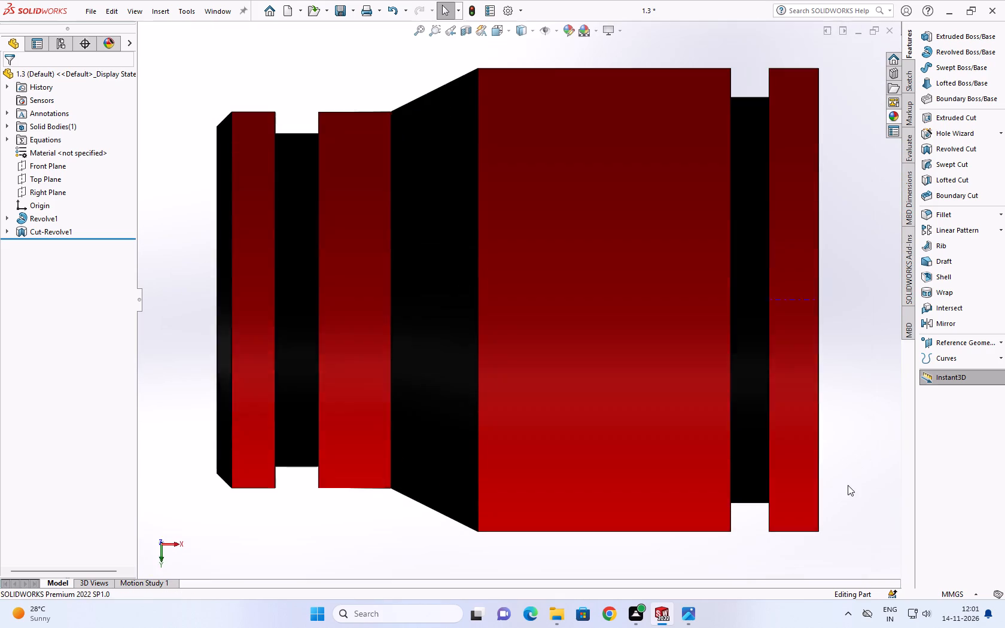
{"action": "right_click_drag", "start_coordinate": [867, 464], "coordinate": [833, 525]}
{"action": "right_click_drag", "start_coordinate": [845, 423], "coordinate": [847, 375]}
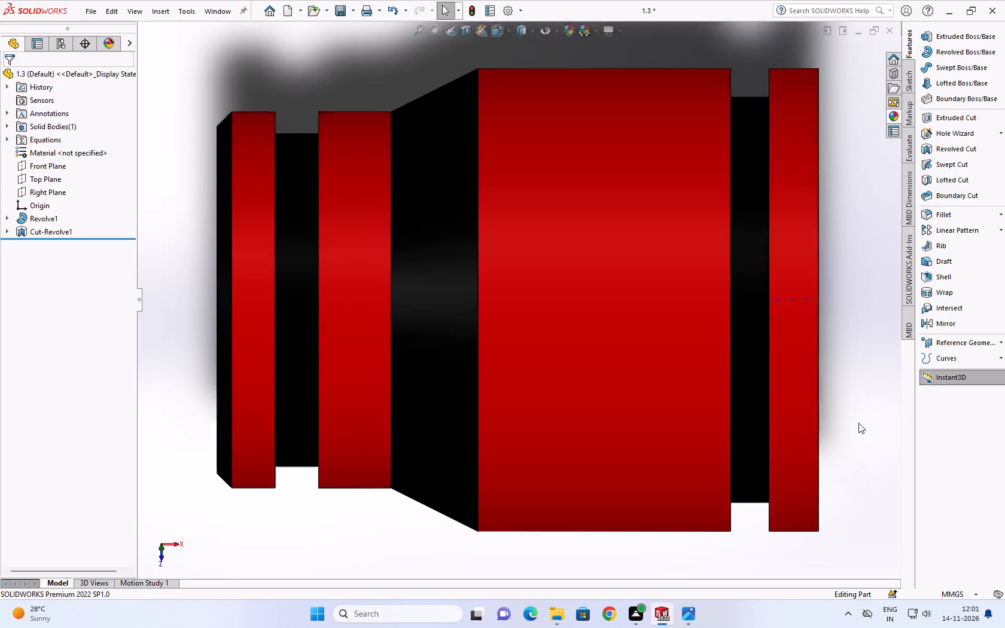
{"action": "right_click_drag", "start_coordinate": [857, 434], "coordinate": [843, 515]}
{"action": "right_click_drag", "start_coordinate": [864, 413], "coordinate": [860, 330]}
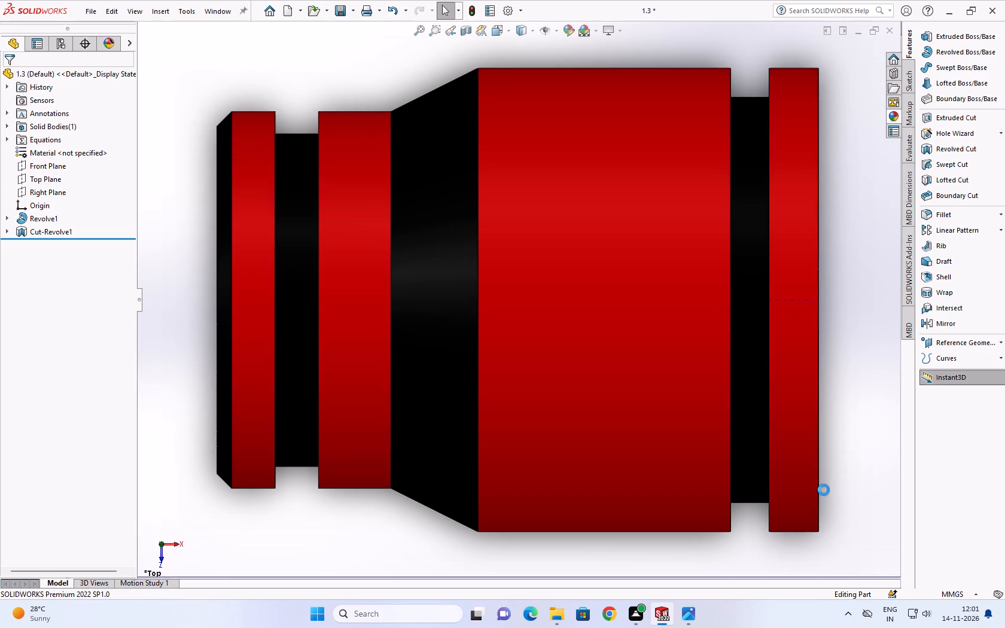
{"action": "right_click_drag", "start_coordinate": [860, 478], "coordinate": [833, 543]}
{"action": "right_click_drag", "start_coordinate": [875, 540], "coordinate": [878, 465]}
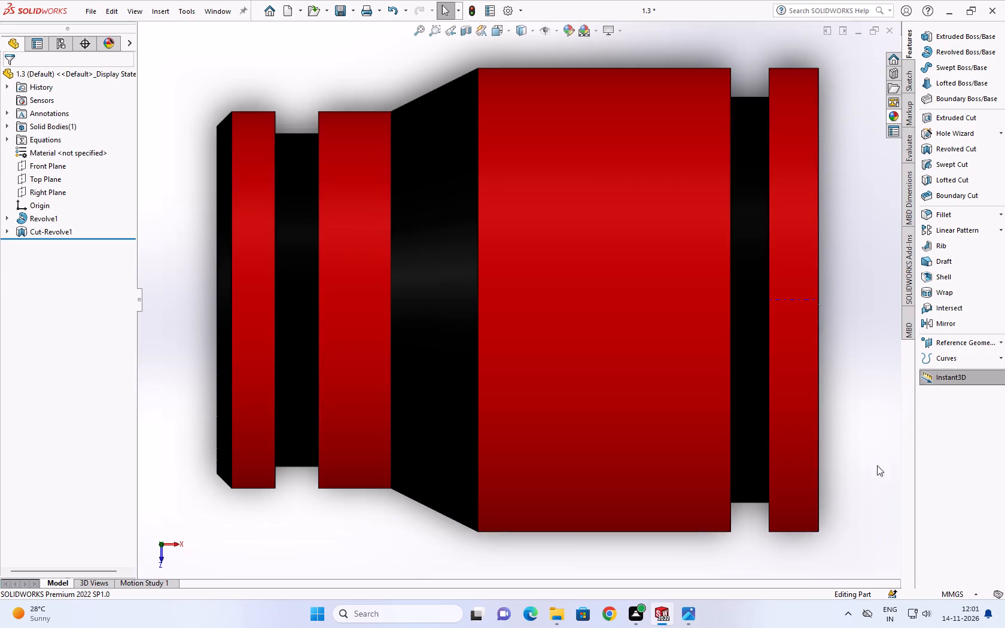
{"action": "right_click_drag", "start_coordinate": [877, 490], "coordinate": [842, 553]}
{"action": "right_click_drag", "start_coordinate": [849, 534], "coordinate": [864, 435]}
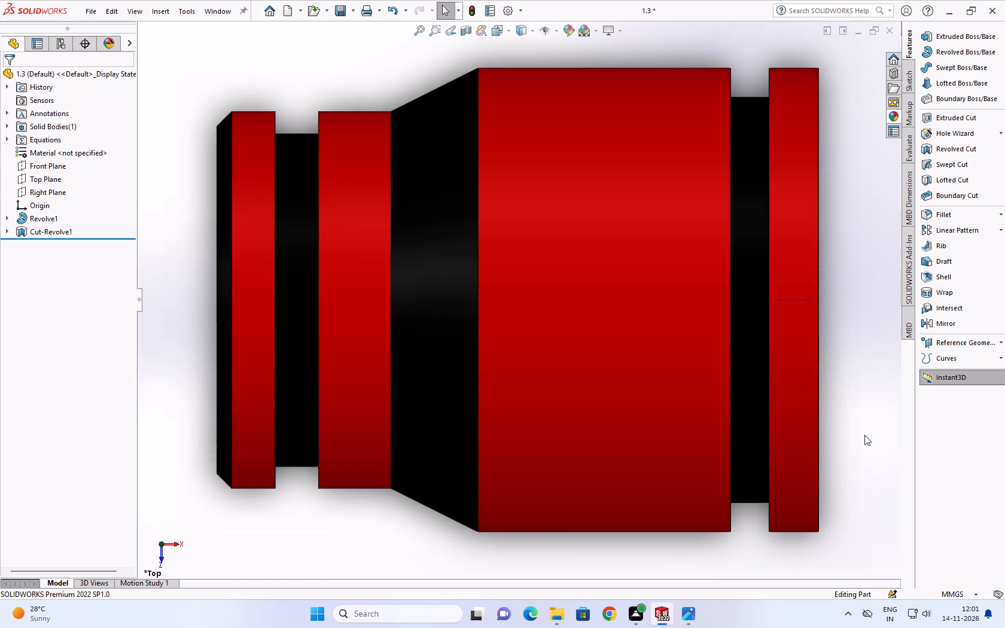
{"action": "scroll", "coordinate": [833, 453], "scroll_direction": "up", "scroll_amount": 3}
{"action": "scroll", "coordinate": [721, 444], "scroll_direction": "up", "scroll_amount": 4}
{"action": "right_click_drag", "start_coordinate": [735, 240], "coordinate": [769, 146]}
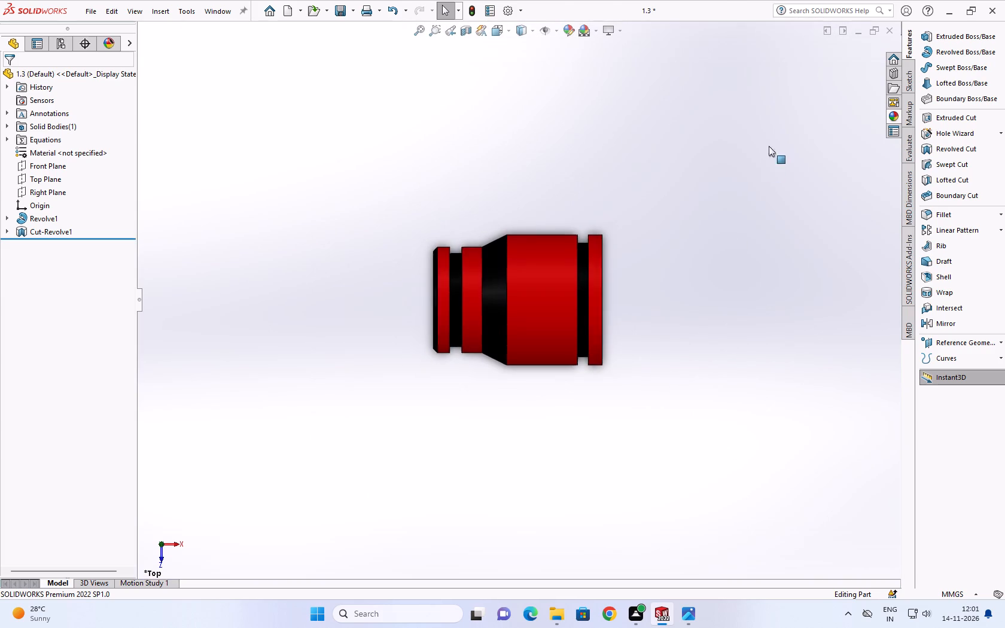
{"action": "right_click_drag", "start_coordinate": [769, 146], "coordinate": [776, 129]}
{"action": "scroll", "coordinate": [821, 260], "scroll_direction": "up", "scroll_amount": 2}
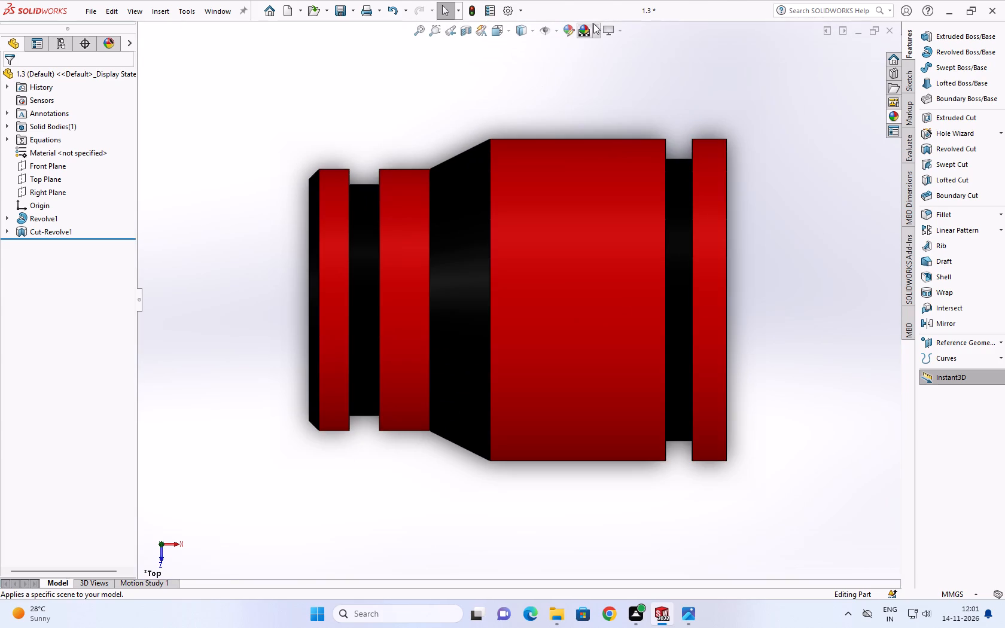
Apply the Plain White scene as the model's background.
{"action": "left_click", "coordinate": [594, 26]}
{"action": "left_click", "coordinate": [600, 55]}
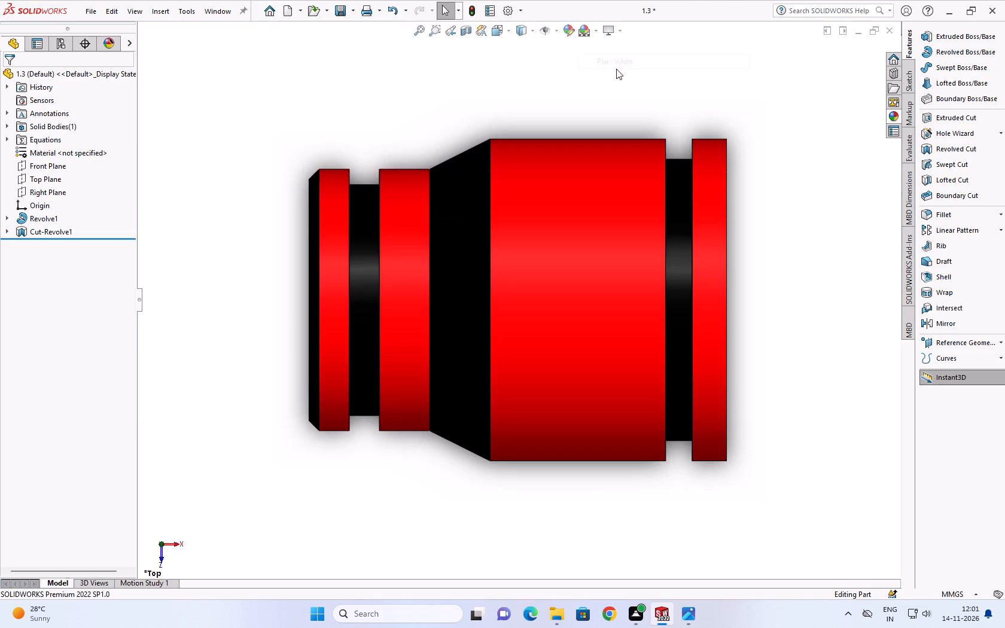
Compare the bushing's red and black side bands in the standard Top and Bottom views against the white background.
{"action": "scroll", "coordinate": [680, 145], "scroll_direction": "up", "scroll_amount": 3}
{"action": "scroll", "coordinate": [695, 195], "scroll_direction": "up", "scroll_amount": 3}
{"action": "right_click_drag", "start_coordinate": [720, 334], "coordinate": [720, 242]}
{"action": "right_click_drag", "start_coordinate": [791, 270], "coordinate": [776, 350]}
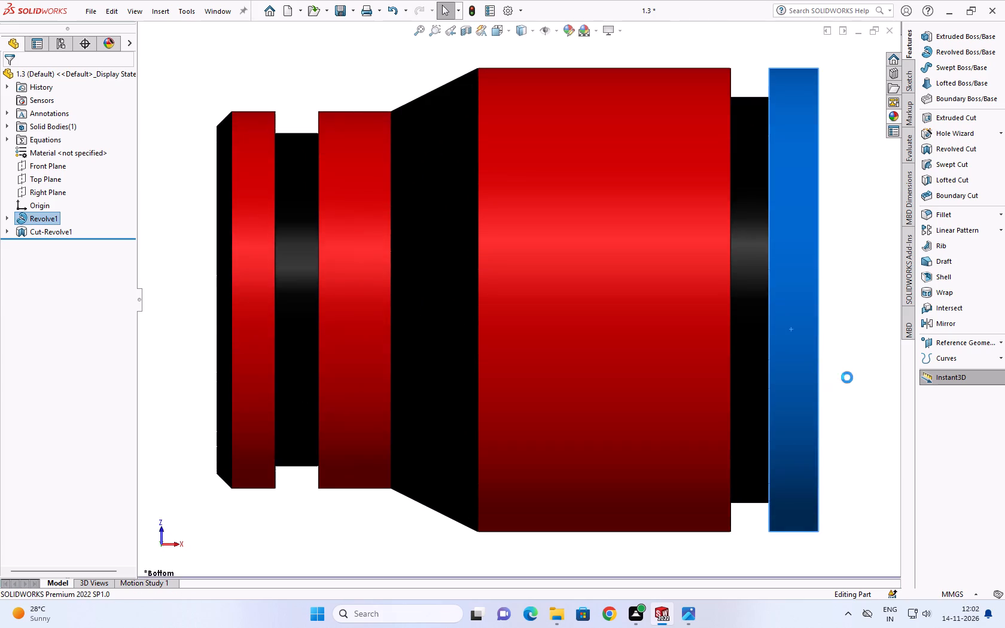
{"action": "right_click_drag", "start_coordinate": [847, 380], "coordinate": [849, 250]}
{"action": "right_click_drag", "start_coordinate": [851, 270], "coordinate": [838, 446]}
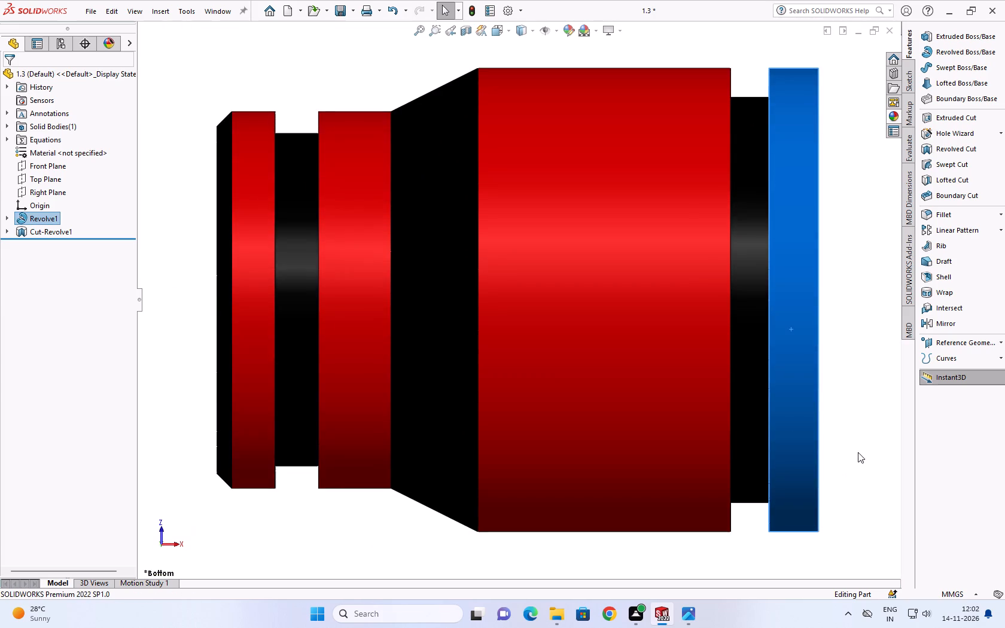
{"action": "scroll", "coordinate": [858, 447], "scroll_direction": "up", "scroll_amount": 2}
{"action": "scroll", "coordinate": [782, 410], "scroll_direction": "up", "scroll_amount": 3}
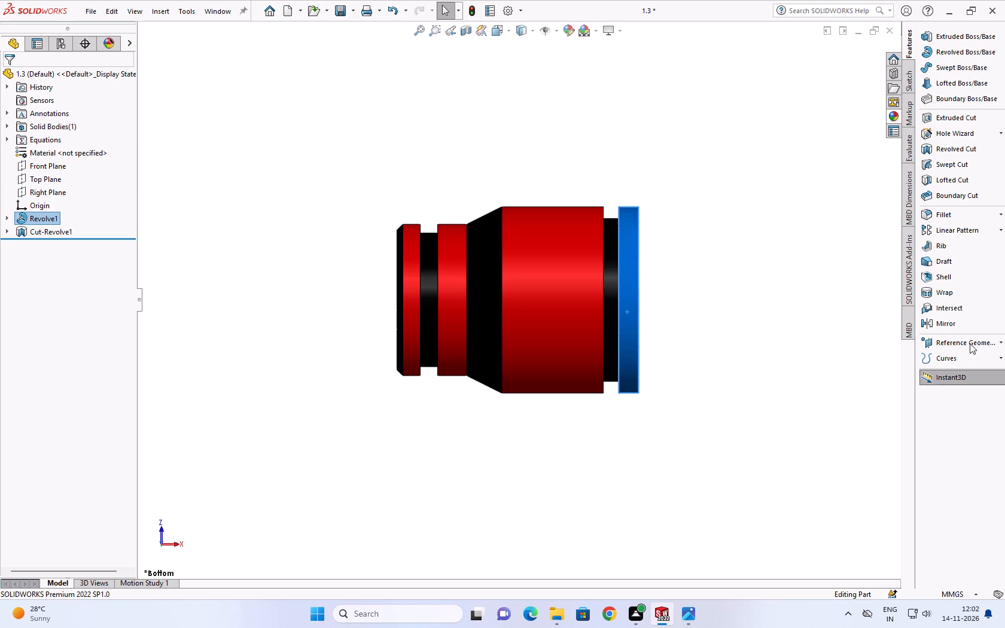
{"action": "right_click_drag", "start_coordinate": [722, 241], "coordinate": [692, 445]}
{"action": "scroll", "coordinate": [744, 489], "scroll_direction": "up", "scroll_amount": 3}
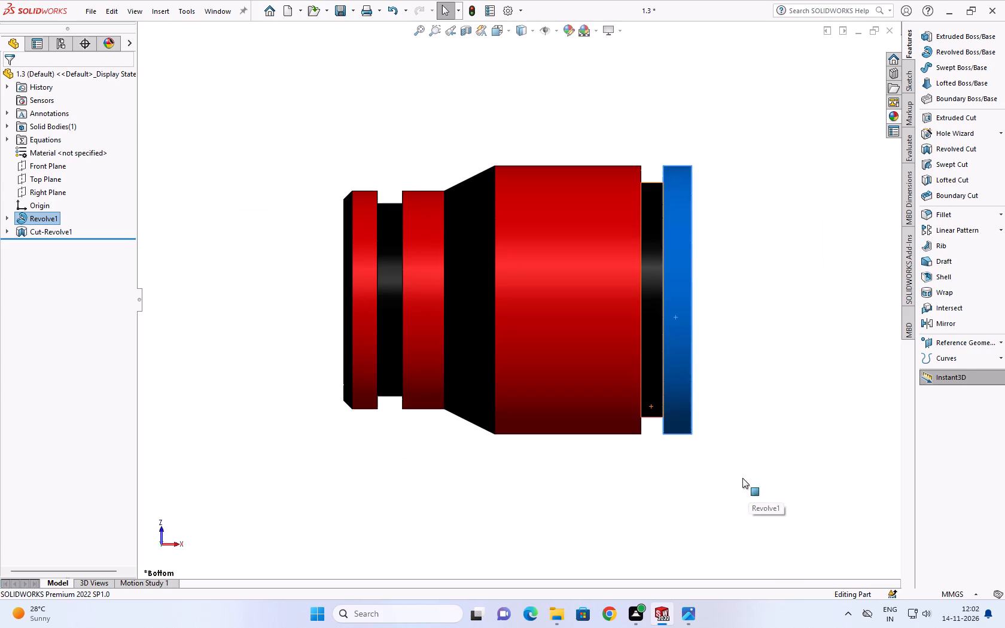
{"action": "left_click", "coordinate": [750, 428]}
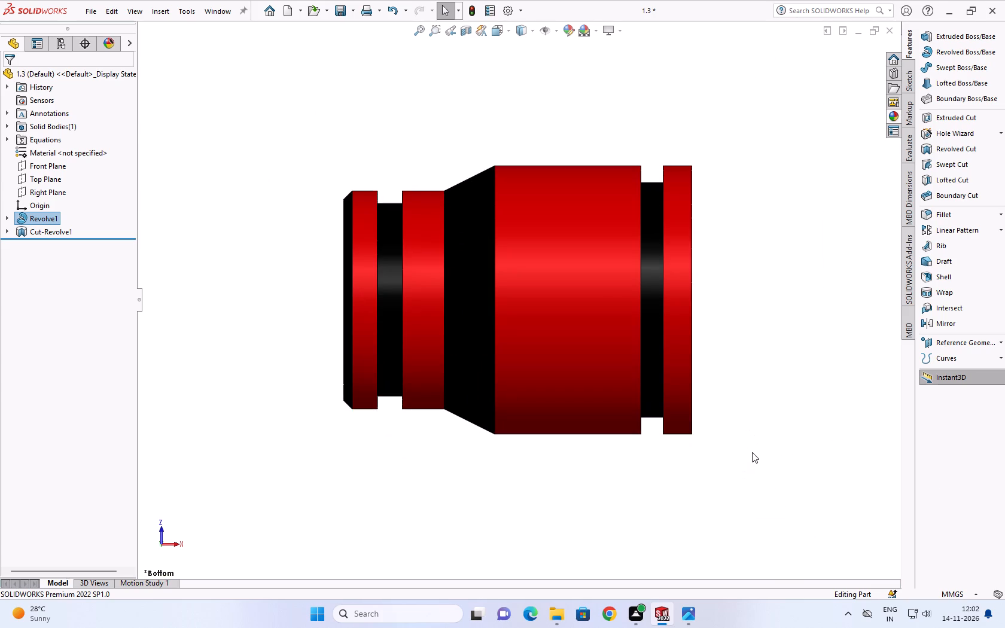
{"action": "scroll", "coordinate": [659, 498], "scroll_direction": "up", "scroll_amount": 2}
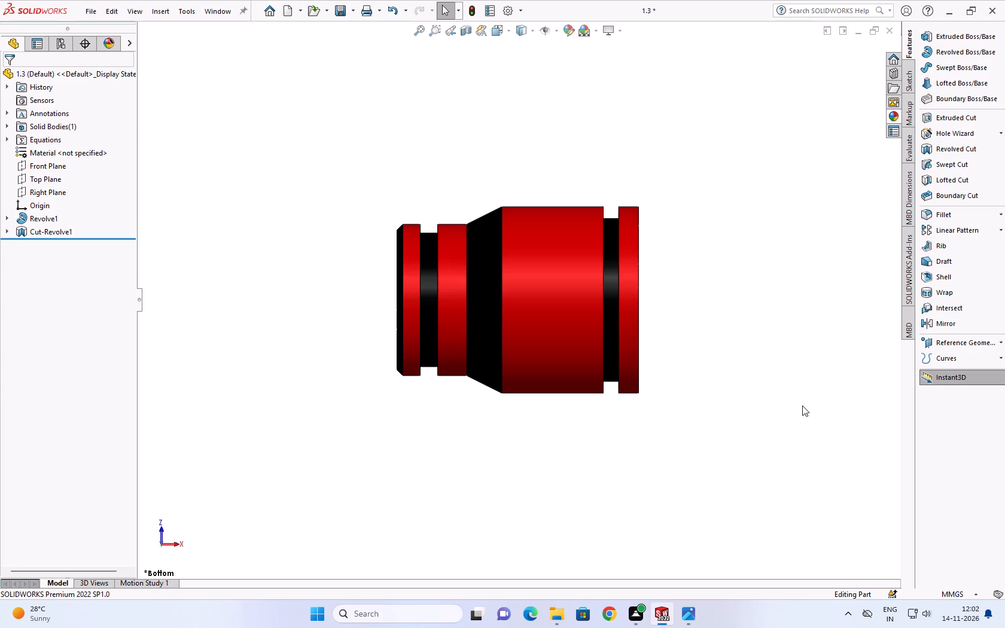
Examine the bushing's side profile in the standard Top and Bottom views and its narrow end face in the Left view.
{"action": "right_click_drag", "start_coordinate": [775, 392], "coordinate": [773, 274]}
{"action": "right_click_drag", "start_coordinate": [870, 351], "coordinate": [815, 512]}
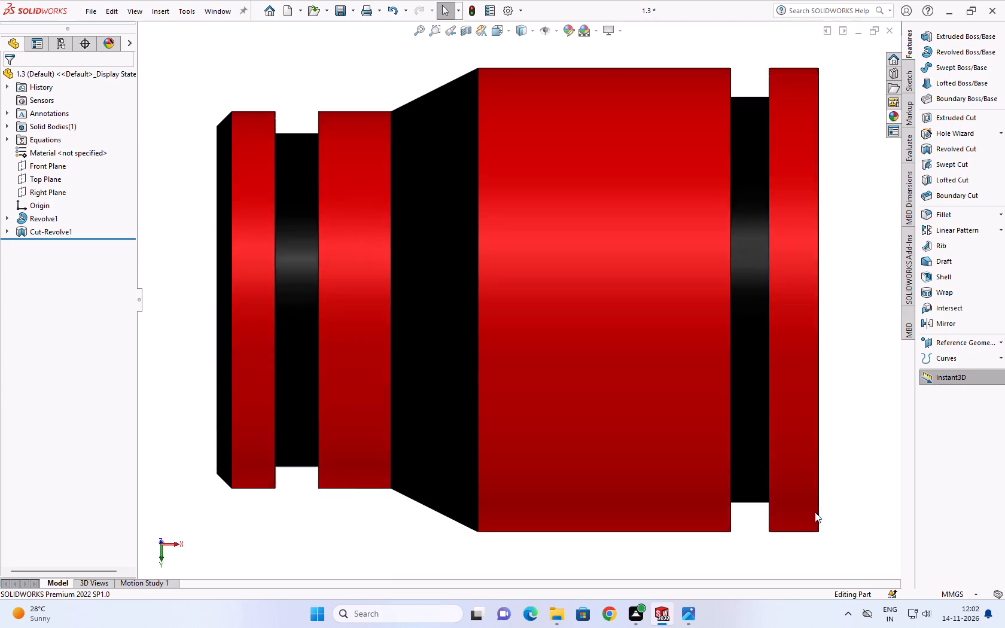
{"action": "right_click_drag", "start_coordinate": [830, 463], "coordinate": [820, 289]}
{"action": "right_click_drag", "start_coordinate": [879, 410], "coordinate": [882, 285]}
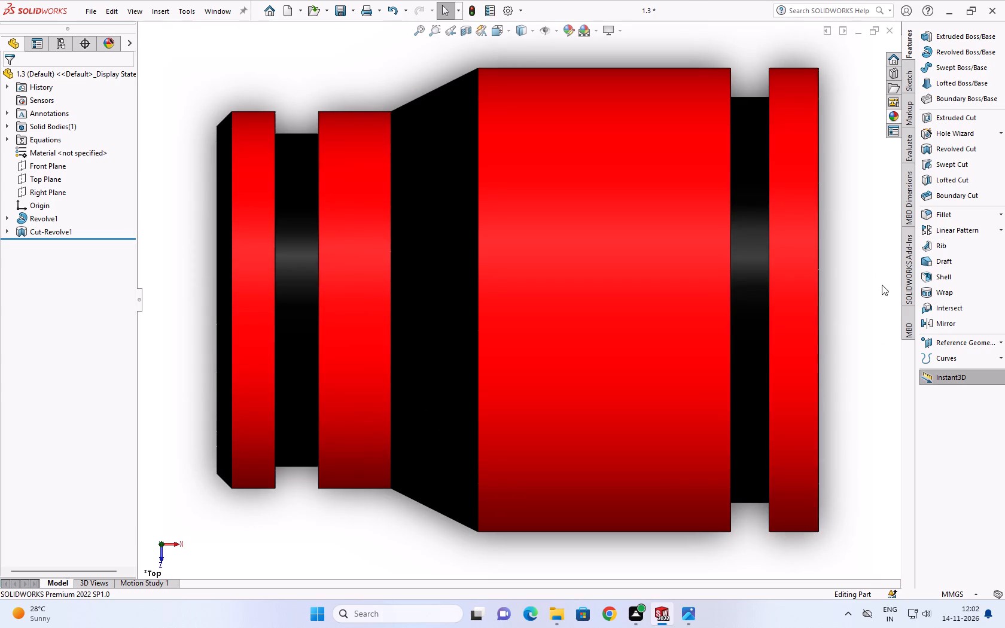
{"action": "right_click_drag", "start_coordinate": [882, 285], "coordinate": [863, 377]}
{"action": "right_click_drag", "start_coordinate": [879, 410], "coordinate": [835, 409]}
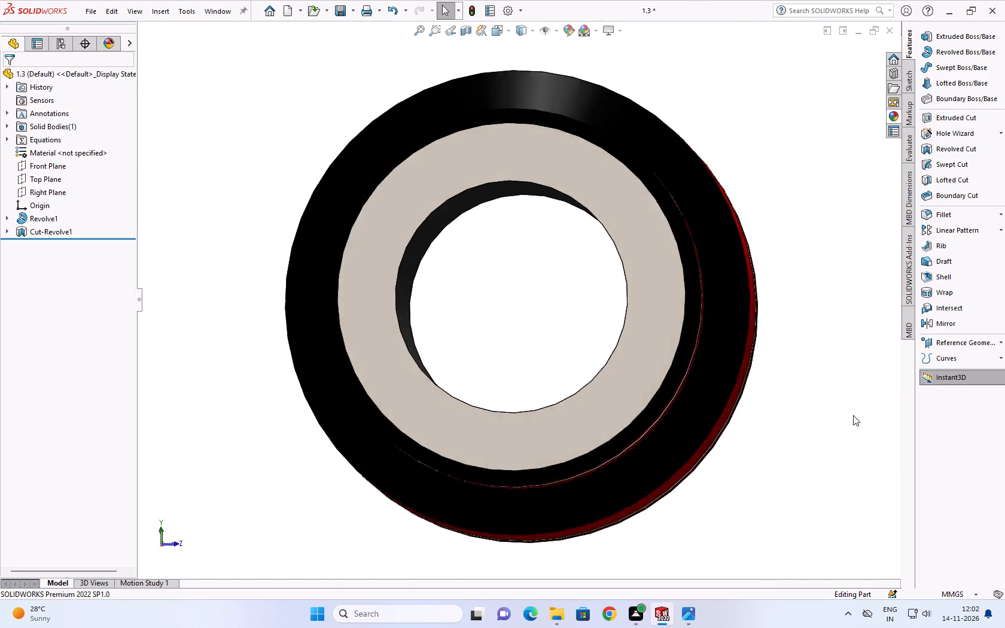
{"action": "right_click_drag", "start_coordinate": [853, 417], "coordinate": [863, 365]}
{"action": "right_click_drag", "start_coordinate": [864, 452], "coordinate": [785, 551]}
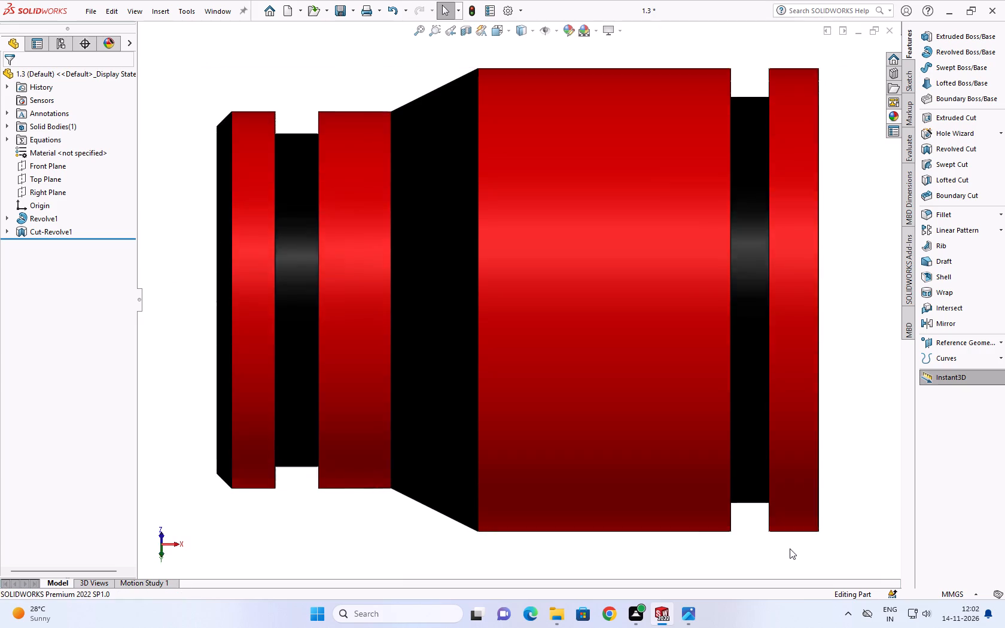
{"action": "right_click_drag", "start_coordinate": [544, 554], "coordinate": [660, 542]}
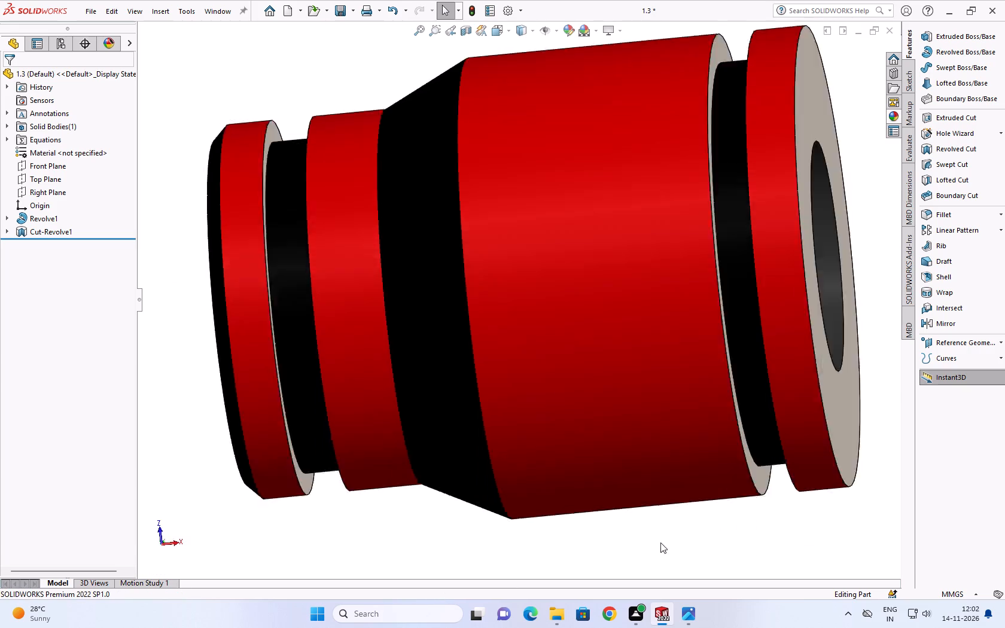
{"action": "right_click_drag", "start_coordinate": [794, 519], "coordinate": [733, 534]}
{"action": "right_click_drag", "start_coordinate": [778, 506], "coordinate": [815, 456]}
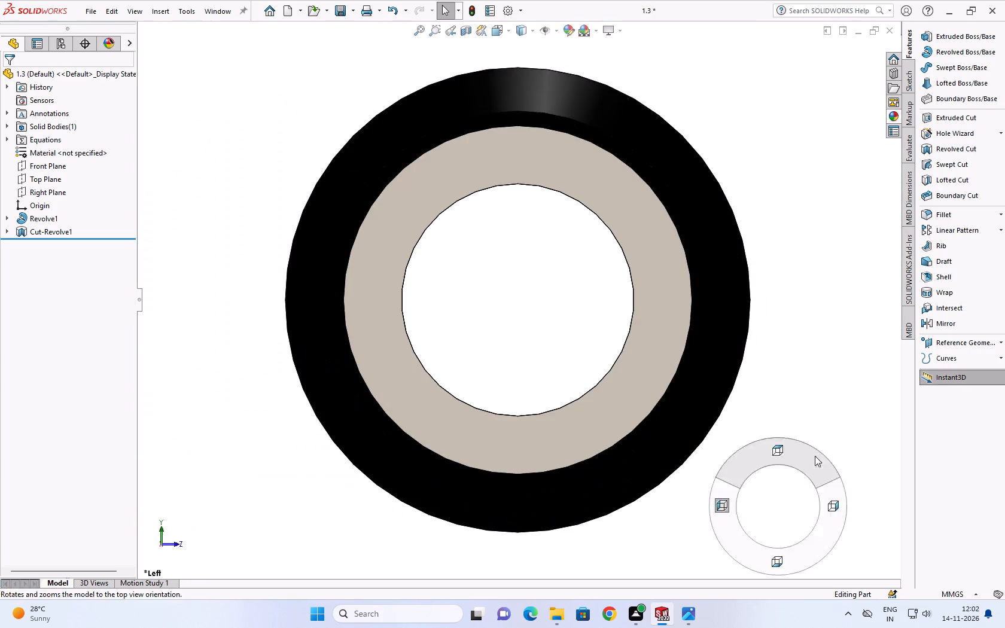
{"action": "right_click_drag", "start_coordinate": [815, 456], "coordinate": [822, 431]}
{"action": "scroll", "coordinate": [842, 438], "scroll_direction": "up", "scroll_amount": 4}
{"action": "scroll", "coordinate": [712, 408], "scroll_direction": "up", "scroll_amount": 2}
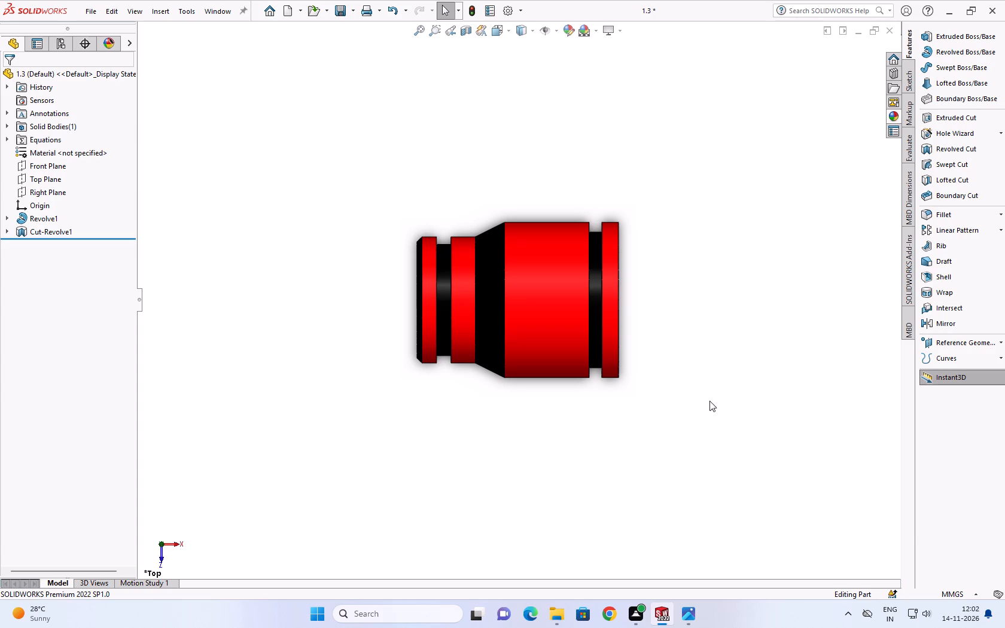
Inspect the bushing's profile in the standard Bottom and Top views and its wide end face in the Right view.
{"action": "scroll", "coordinate": [829, 481], "scroll_direction": "up", "scroll_amount": 2}
{"action": "right_click_drag", "start_coordinate": [702, 348], "coordinate": [695, 422]}
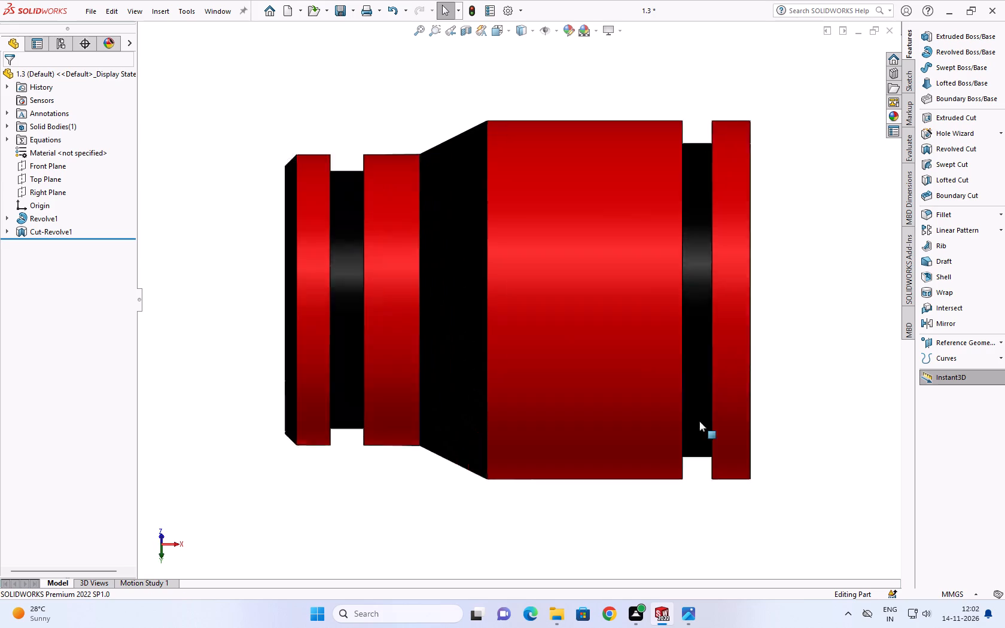
{"action": "right_click_drag", "start_coordinate": [858, 425], "coordinate": [857, 391]}
{"action": "scroll", "coordinate": [858, 422], "scroll_direction": "up", "scroll_amount": 1}
{"action": "right_click_drag", "start_coordinate": [872, 426], "coordinate": [833, 458]}
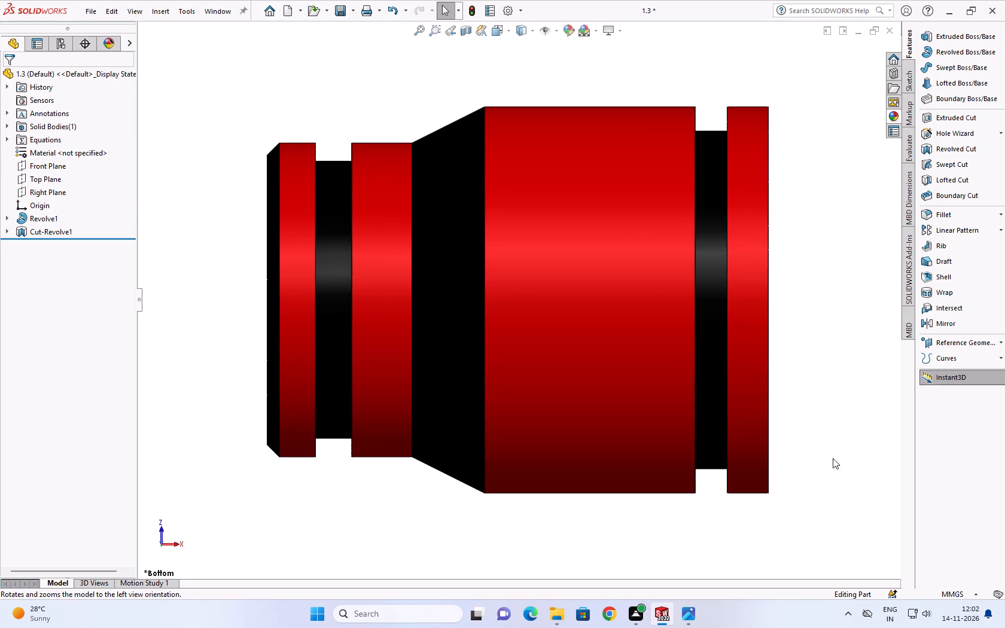
{"action": "right_click_drag", "start_coordinate": [833, 458], "coordinate": [826, 464]}
{"action": "right_click_drag", "start_coordinate": [813, 468], "coordinate": [863, 437]}
{"action": "right_click_drag", "start_coordinate": [865, 444], "coordinate": [861, 450]}
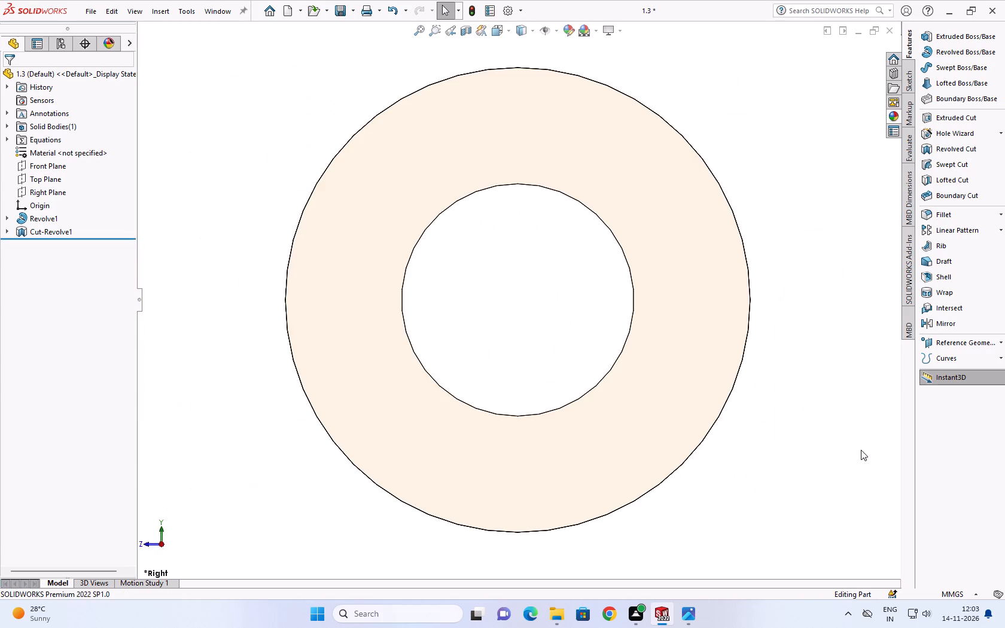
{"action": "right_click_drag", "start_coordinate": [861, 450], "coordinate": [791, 478]}
{"action": "right_click_drag", "start_coordinate": [851, 469], "coordinate": [878, 395]}
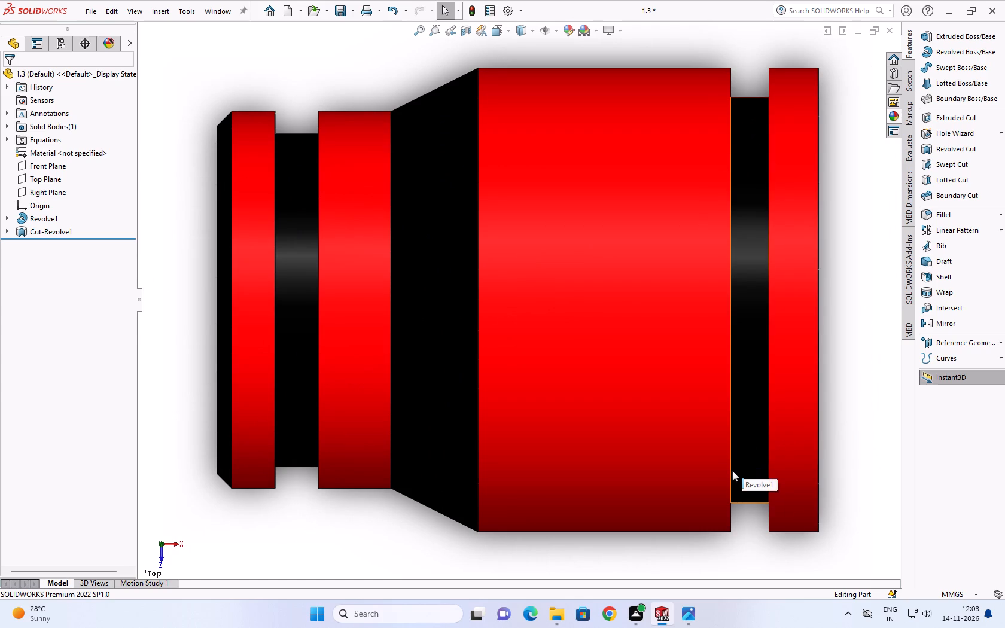
Check the bushing's grooved profile in the standard Top and Bottom views and the narrow end with its bore in the Left view.
{"action": "scroll", "coordinate": [771, 440], "scroll_direction": "up", "scroll_amount": 3}
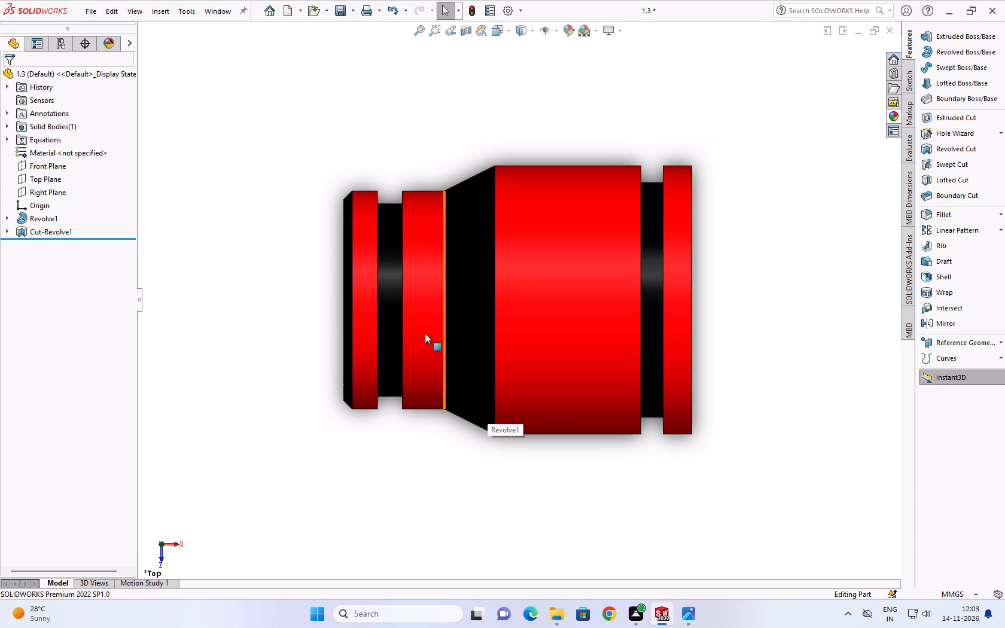
{"action": "scroll", "coordinate": [872, 393], "scroll_direction": "up", "scroll_amount": 2}
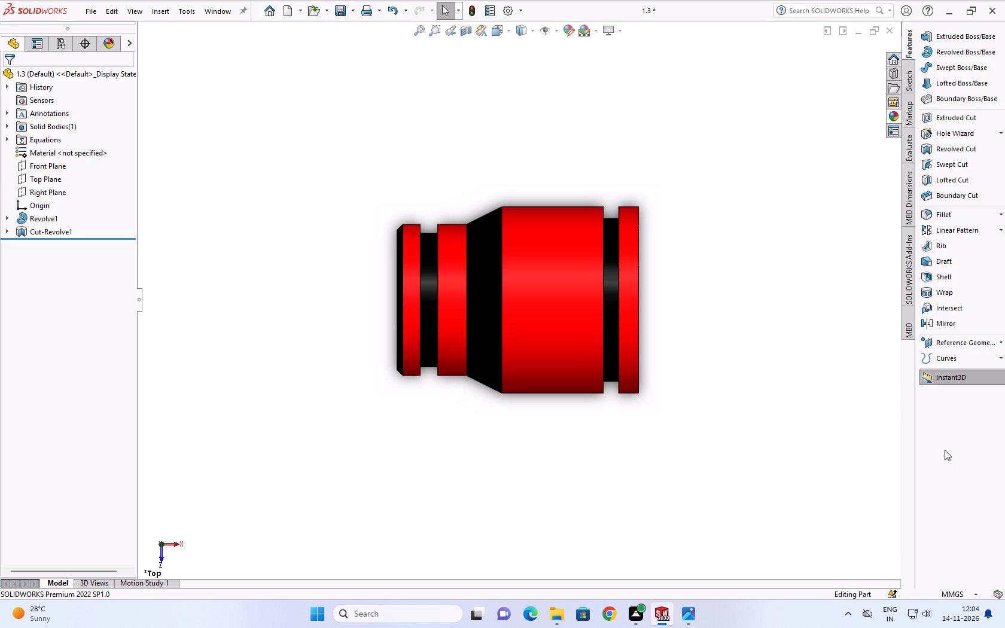
{"action": "scroll", "coordinate": [639, 345], "scroll_direction": "up", "scroll_amount": 1}
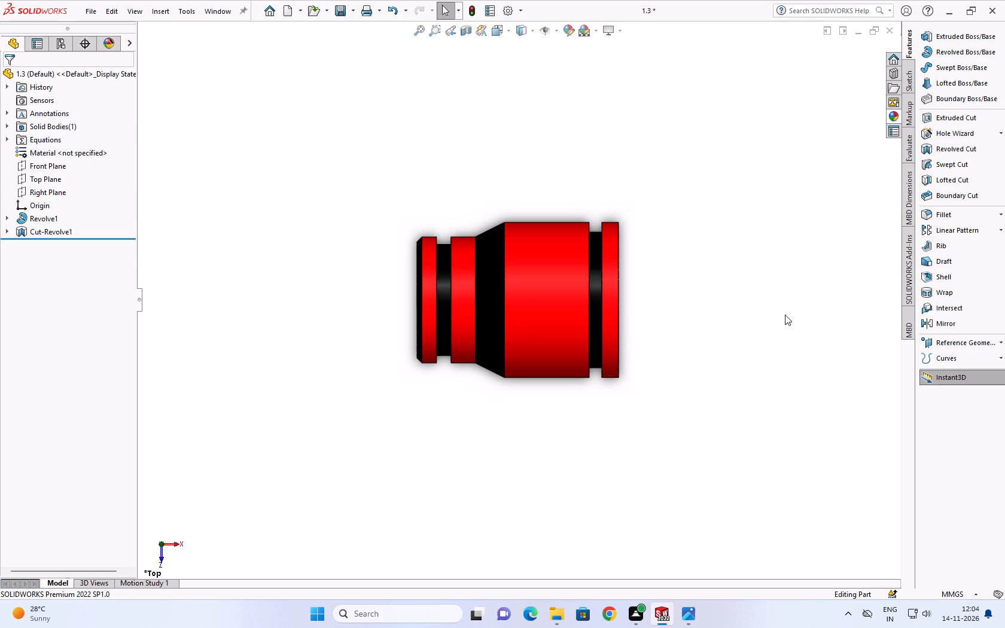
{"action": "right_click_drag", "start_coordinate": [785, 312], "coordinate": [753, 398]}
{"action": "right_click_drag", "start_coordinate": [849, 405], "coordinate": [875, 275]}
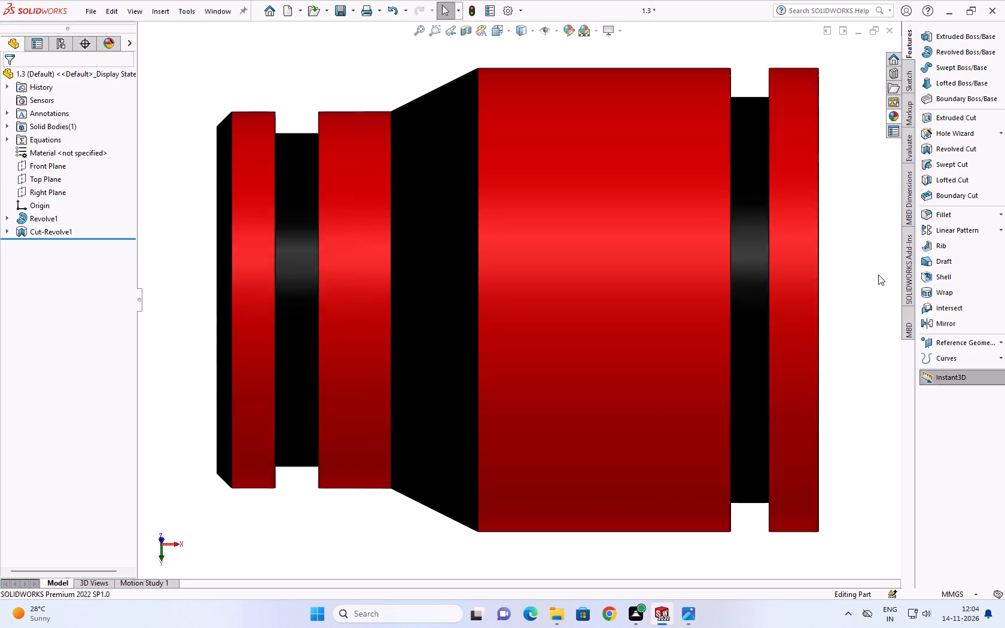
{"action": "right_click_drag", "start_coordinate": [860, 382], "coordinate": [799, 399]}
{"action": "right_click_drag", "start_coordinate": [794, 421], "coordinate": [854, 394]}
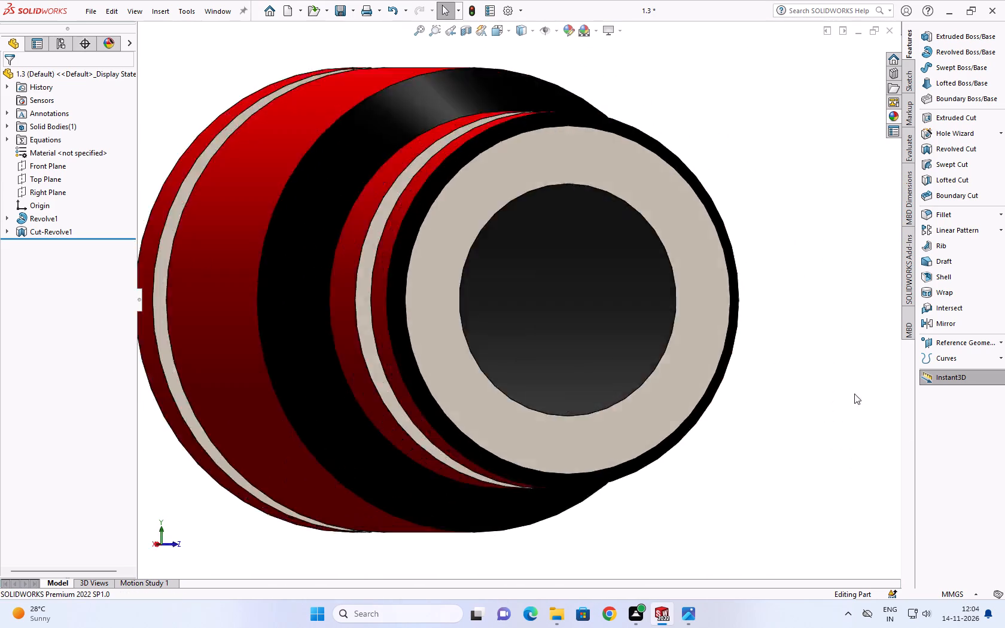
{"action": "right_click_drag", "start_coordinate": [848, 411], "coordinate": [794, 437]}
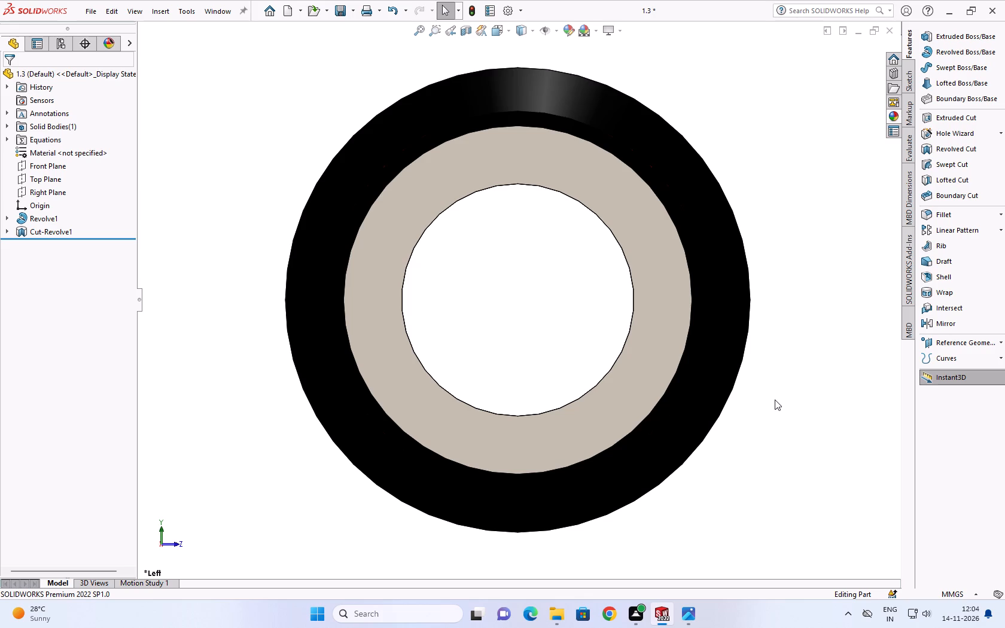
{"action": "scroll", "coordinate": [721, 346], "scroll_direction": "up", "scroll_amount": 1}
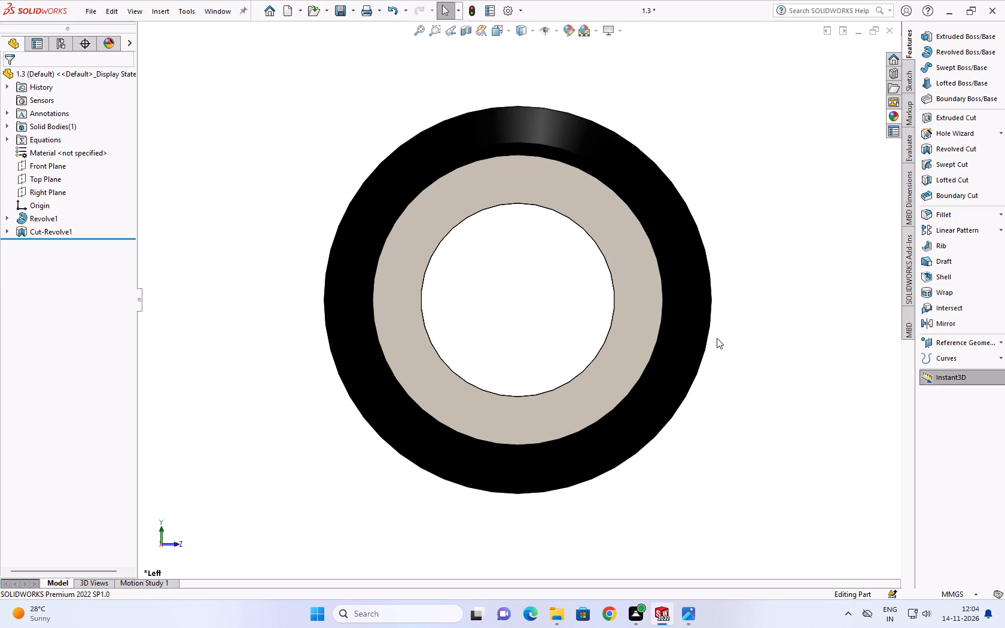
{"action": "scroll", "coordinate": [695, 346], "scroll_direction": "up", "scroll_amount": 3}
{"action": "right_click_drag", "start_coordinate": [750, 316], "coordinate": [704, 425]}
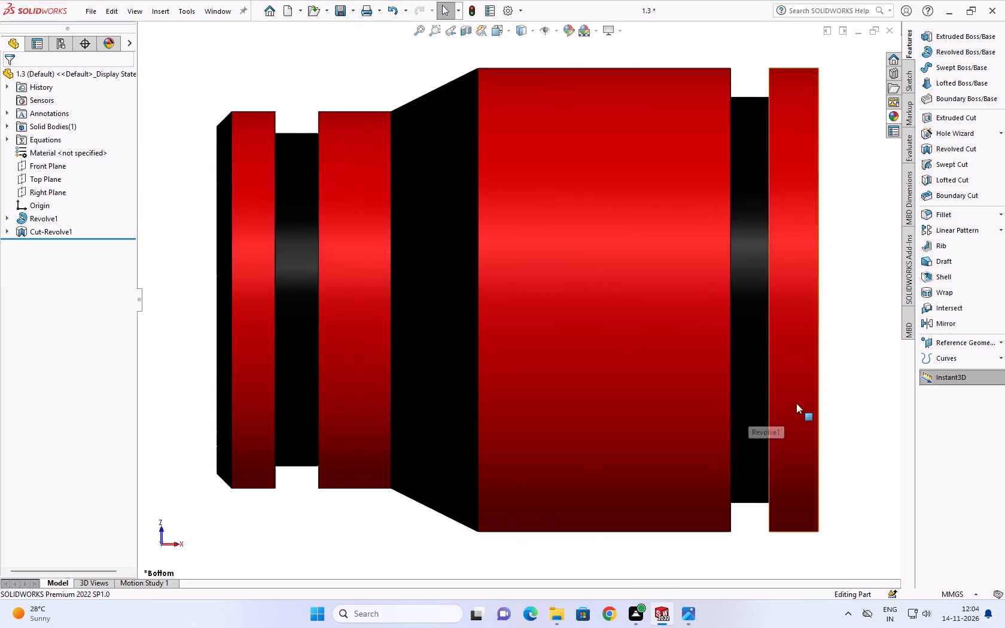
Inspect the bushing's red and black side bands by alternating between the standard Bottom and Top views.
{"action": "right_click_drag", "start_coordinate": [862, 446], "coordinate": [882, 302]}
{"action": "right_click_drag", "start_coordinate": [866, 339], "coordinate": [856, 470]}
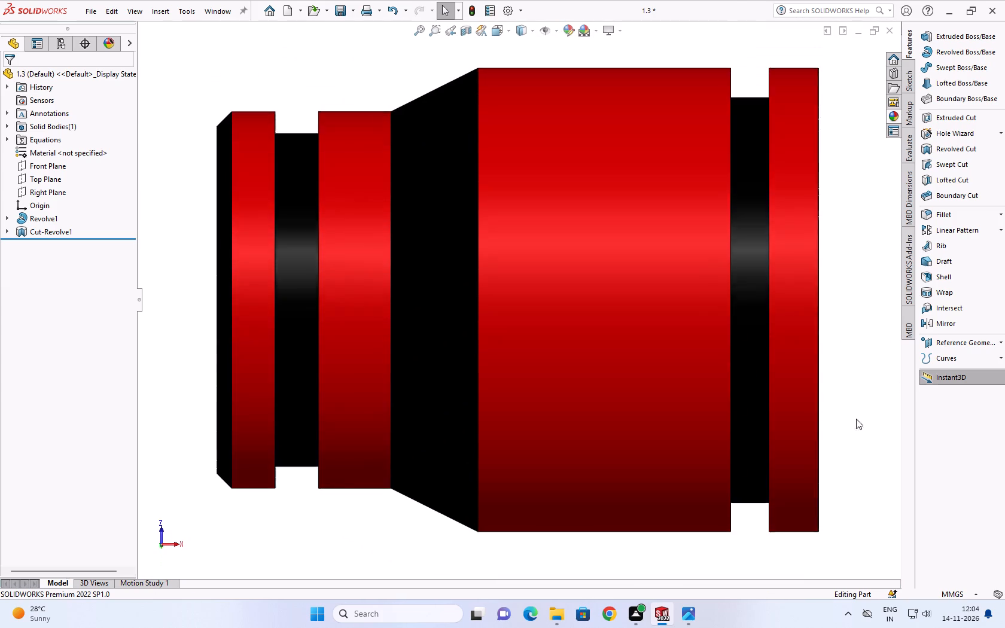
{"action": "right_click_drag", "start_coordinate": [858, 376], "coordinate": [858, 255]}
{"action": "right_click_drag", "start_coordinate": [857, 255], "coordinate": [838, 533]}
{"action": "right_click_drag", "start_coordinate": [839, 351], "coordinate": [852, 221]}
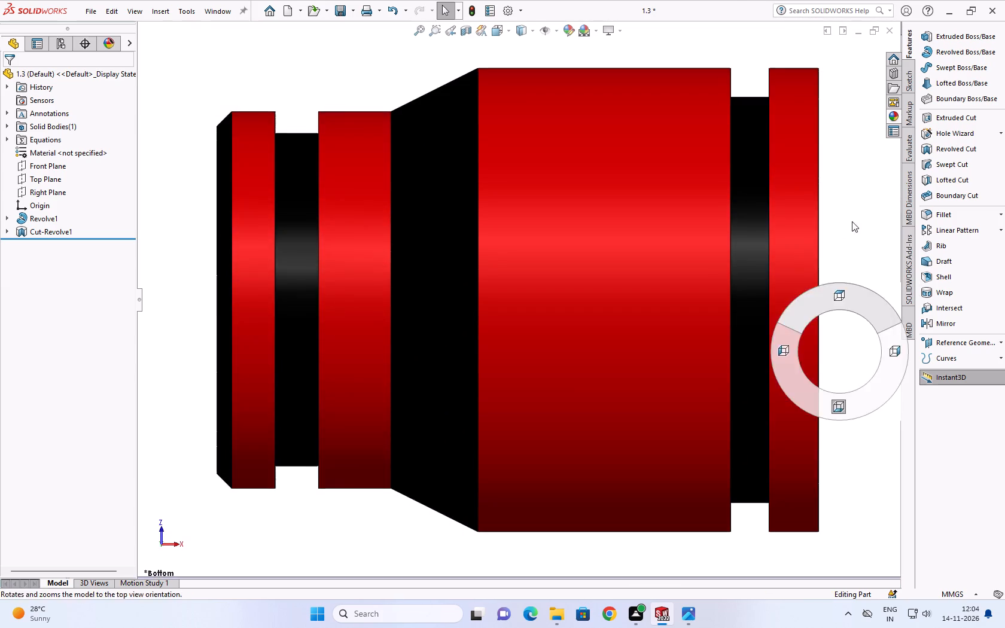
{"action": "right_click_drag", "start_coordinate": [852, 221], "coordinate": [853, 221]}
{"action": "right_click_drag", "start_coordinate": [854, 376], "coordinate": [855, 529]}
{"action": "right_click_drag", "start_coordinate": [846, 370], "coordinate": [870, 222]}
{"action": "right_click_drag", "start_coordinate": [864, 269], "coordinate": [864, 493]}
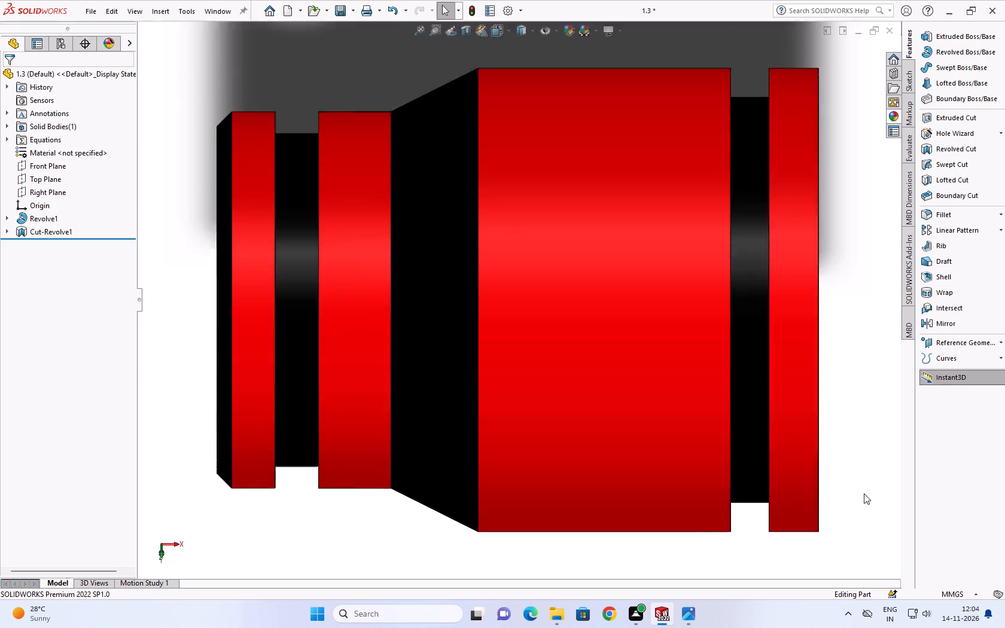
{"action": "right_click_drag", "start_coordinate": [864, 493], "coordinate": [857, 550]}
{"action": "right_click_drag", "start_coordinate": [824, 311], "coordinate": [827, 242]}
{"action": "right_click_drag", "start_coordinate": [842, 291], "coordinate": [843, 296]}
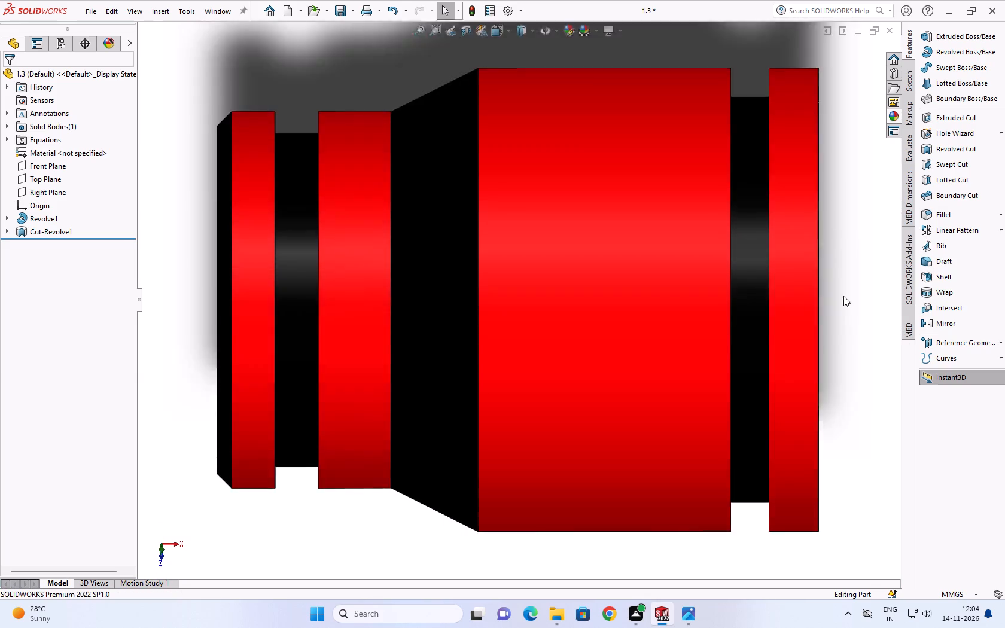
Compare the shading and shadow around the bushing's profile in the standard Top and Bottom views.
{"action": "right_click_drag", "start_coordinate": [843, 296], "coordinate": [864, 456]}
{"action": "right_click_drag", "start_coordinate": [873, 408], "coordinate": [863, 267]}
{"action": "right_click_drag", "start_coordinate": [852, 293], "coordinate": [877, 446]}
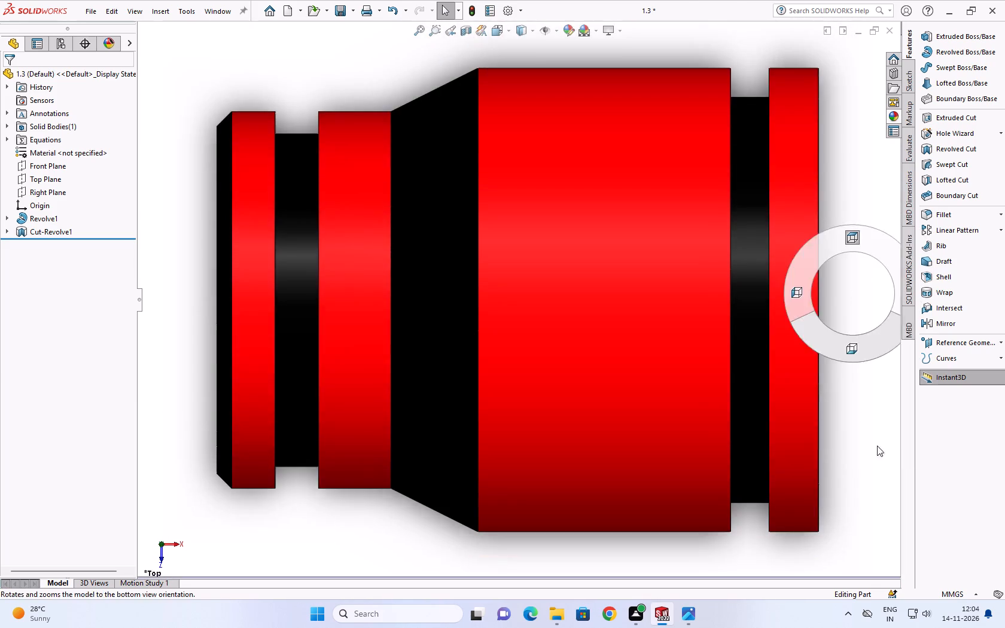
{"action": "right_click_drag", "start_coordinate": [877, 446], "coordinate": [879, 467]}
{"action": "right_click_drag", "start_coordinate": [890, 395], "coordinate": [910, 231]}
{"action": "right_click_drag", "start_coordinate": [893, 279], "coordinate": [875, 443]}
{"action": "right_click_drag", "start_coordinate": [873, 420], "coordinate": [867, 499]}
{"action": "right_click_drag", "start_coordinate": [852, 447], "coordinate": [852, 333]}
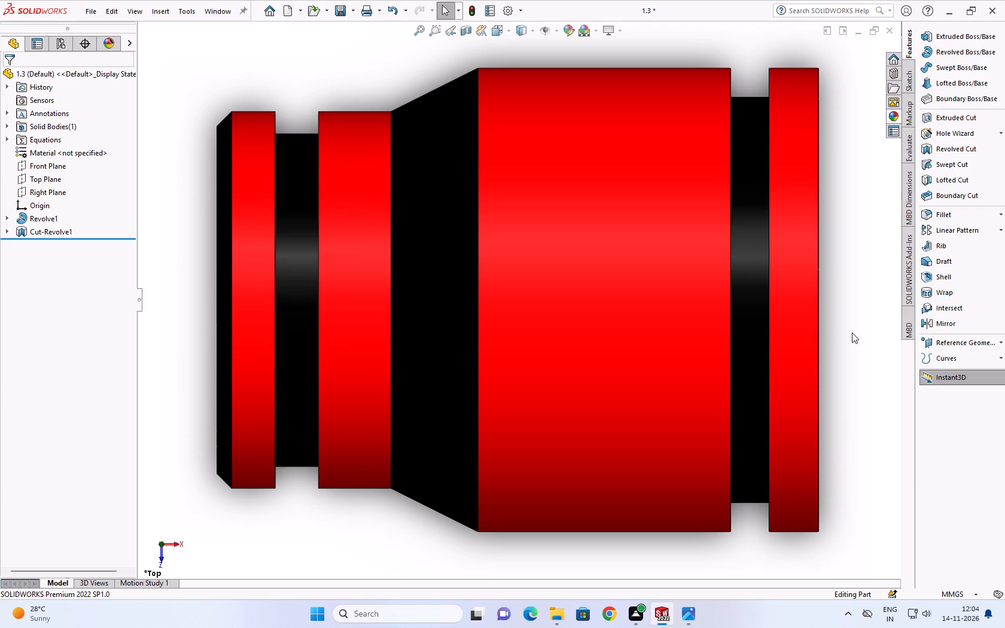
{"action": "right_click_drag", "start_coordinate": [852, 333], "coordinate": [852, 472]}
{"action": "right_click_drag", "start_coordinate": [854, 468], "coordinate": [855, 283]}
{"action": "right_click_drag", "start_coordinate": [860, 317], "coordinate": [864, 479]}
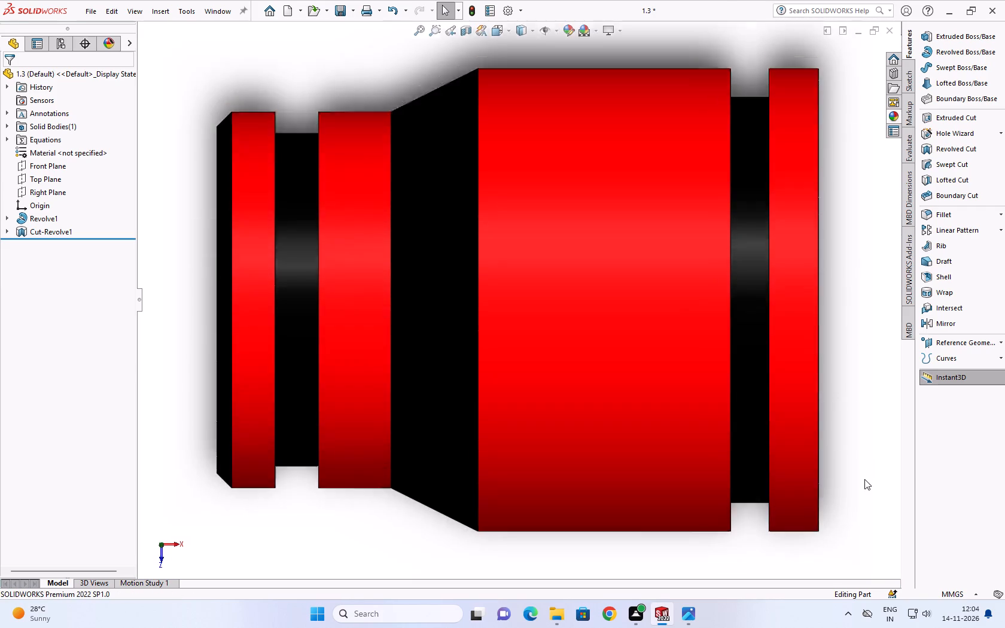
{"action": "right_click_drag", "start_coordinate": [864, 479], "coordinate": [866, 482]}
Examine the bushing's two grooves and tapered section in the standard Bottom and Top views.
{"action": "right_click_drag", "start_coordinate": [866, 391], "coordinate": [893, 485]}
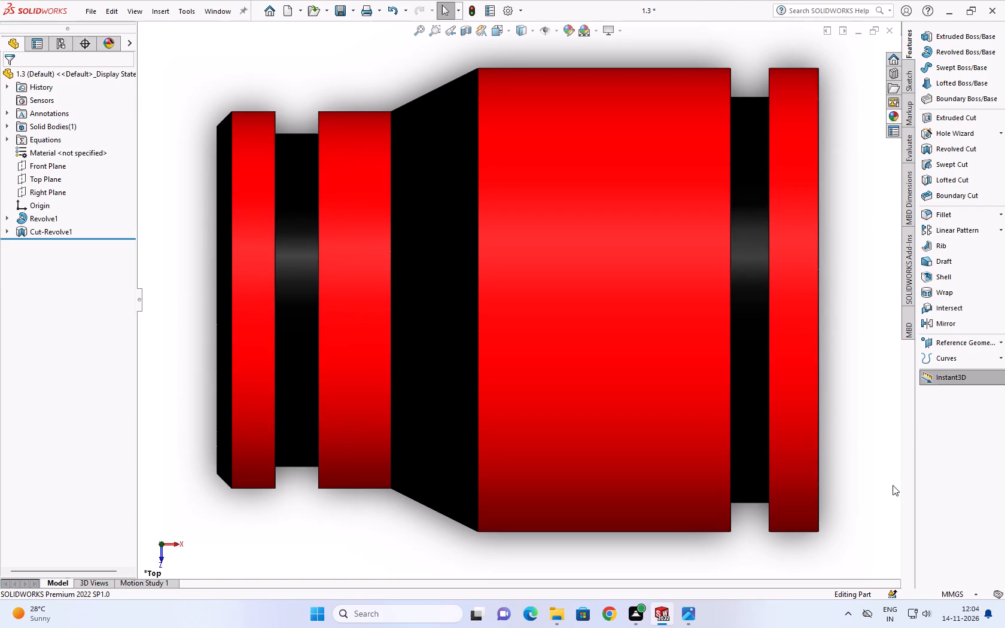
{"action": "right_click_drag", "start_coordinate": [893, 485], "coordinate": [888, 556]}
{"action": "right_click_drag", "start_coordinate": [873, 332], "coordinate": [866, 445]}
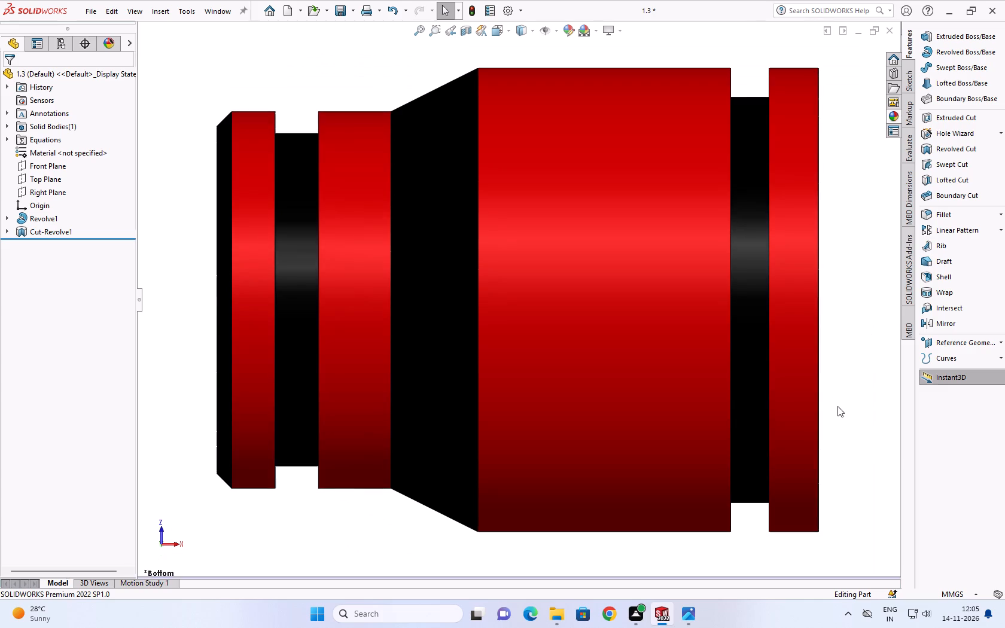
{"action": "right_click_drag", "start_coordinate": [869, 438], "coordinate": [875, 318]}
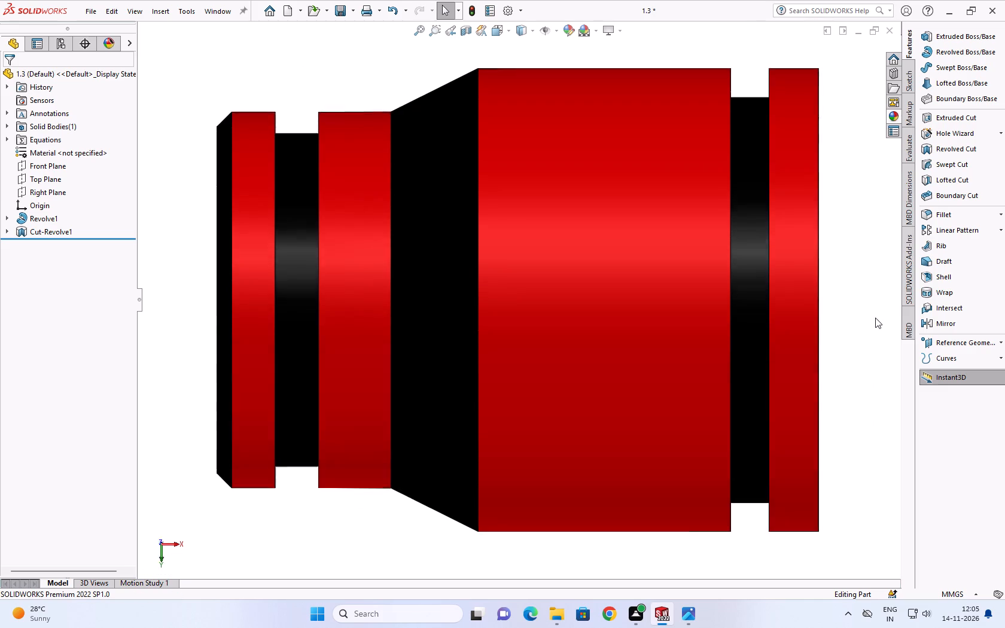
{"action": "right_click_drag", "start_coordinate": [875, 343], "coordinate": [875, 556]}
{"action": "right_click_drag", "start_coordinate": [869, 437], "coordinate": [861, 294]}
{"action": "right_click_drag", "start_coordinate": [856, 306], "coordinate": [856, 522]}
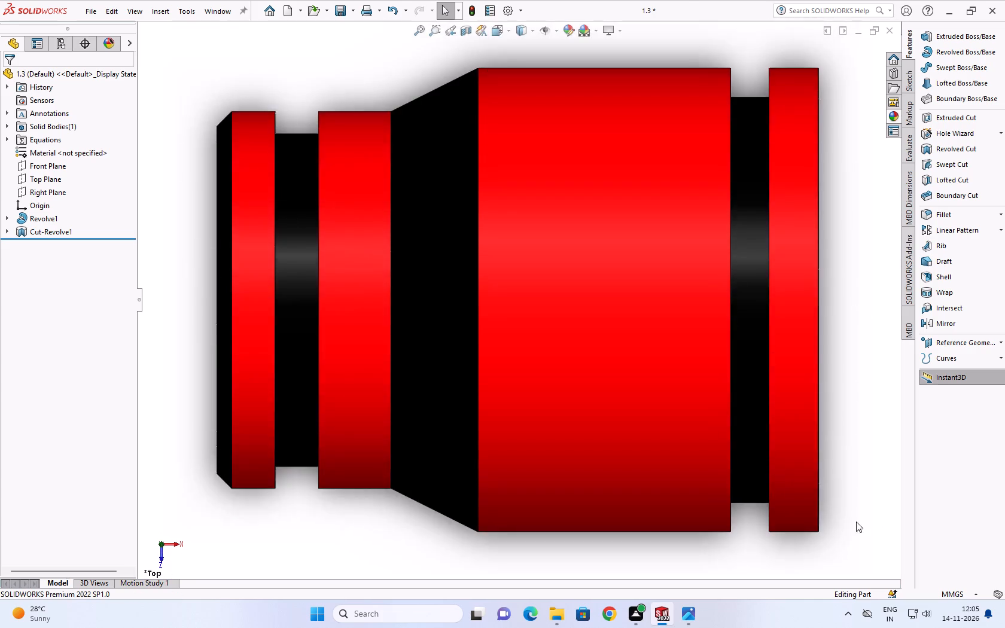
{"action": "right_click_drag", "start_coordinate": [856, 522], "coordinate": [865, 596]}
{"action": "right_click_drag", "start_coordinate": [860, 478], "coordinate": [847, 305]}
{"action": "right_click_drag", "start_coordinate": [862, 350], "coordinate": [873, 518]}
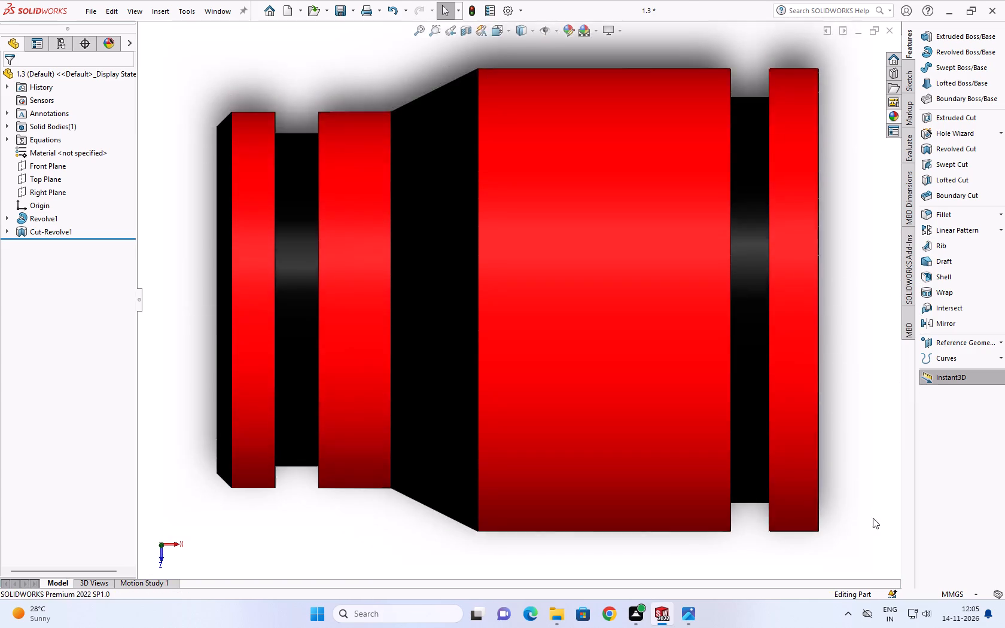
{"action": "right_click_drag", "start_coordinate": [867, 452], "coordinate": [867, 355]}
{"action": "right_click_drag", "start_coordinate": [867, 359], "coordinate": [863, 528]}
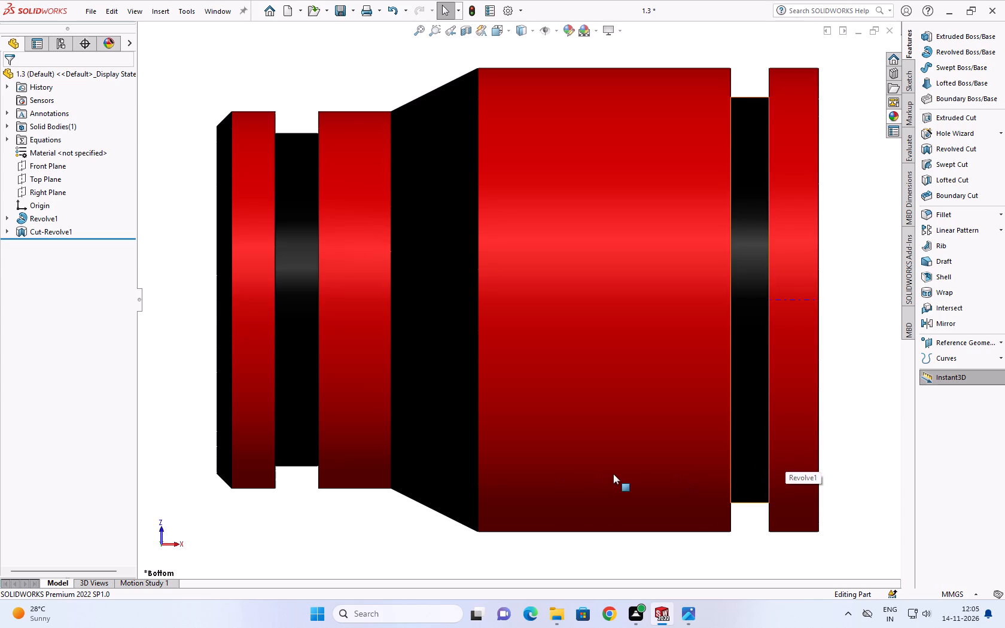
{"action": "right_click_drag", "start_coordinate": [851, 435], "coordinate": [859, 349]}
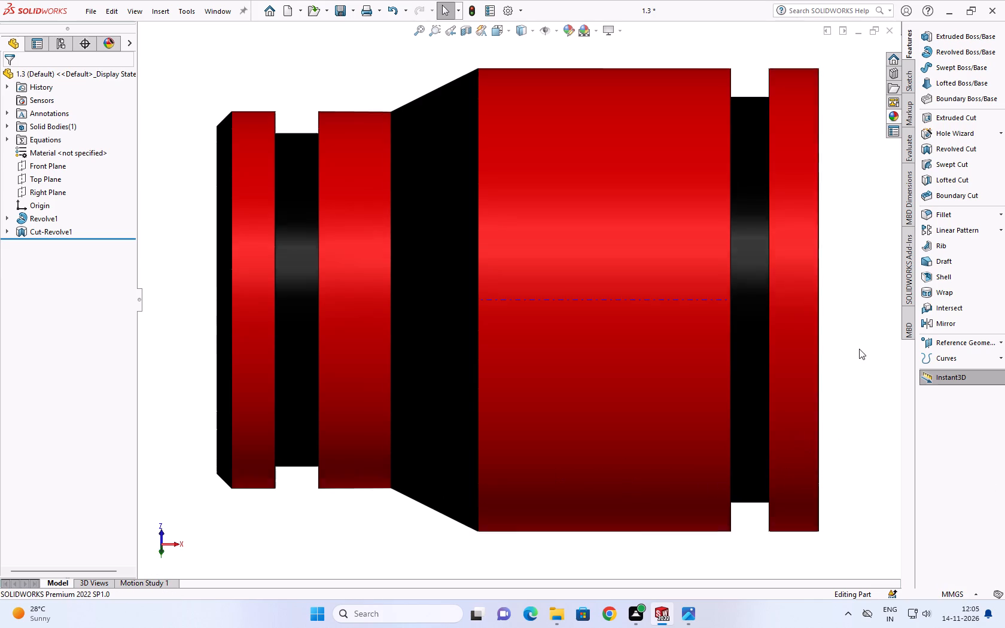
{"action": "right_click_drag", "start_coordinate": [858, 360], "coordinate": [826, 569]}
{"action": "left_click", "coordinate": [857, 483]}
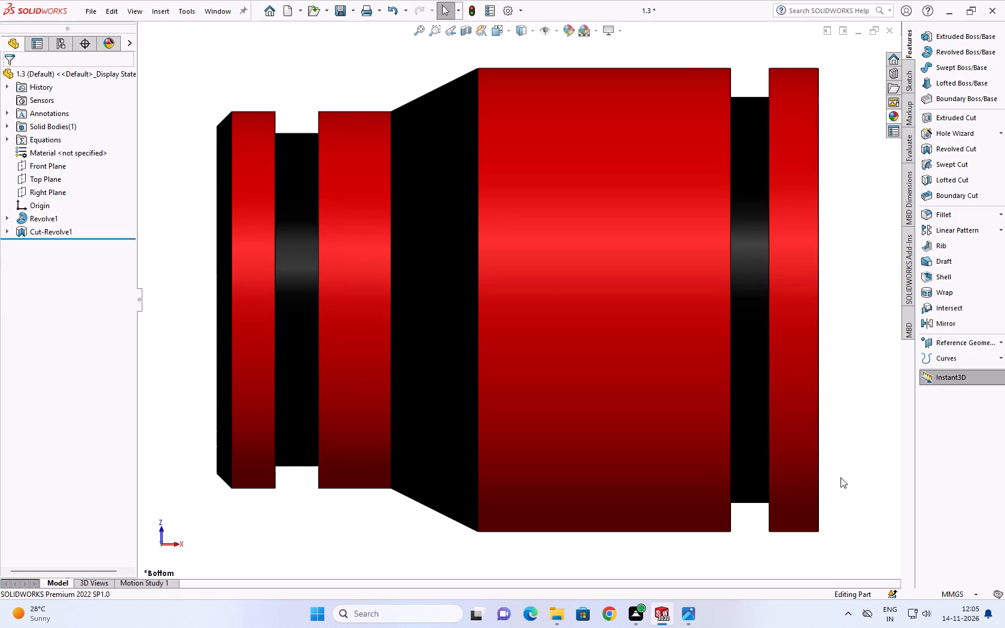
Review the whole bushing at a reduced size, and examine its full-size profile in the standard Top and Bottom views.
{"action": "scroll", "coordinate": [772, 496], "scroll_direction": "up", "scroll_amount": 2}
{"action": "scroll", "coordinate": [720, 414], "scroll_direction": "up", "scroll_amount": 4}
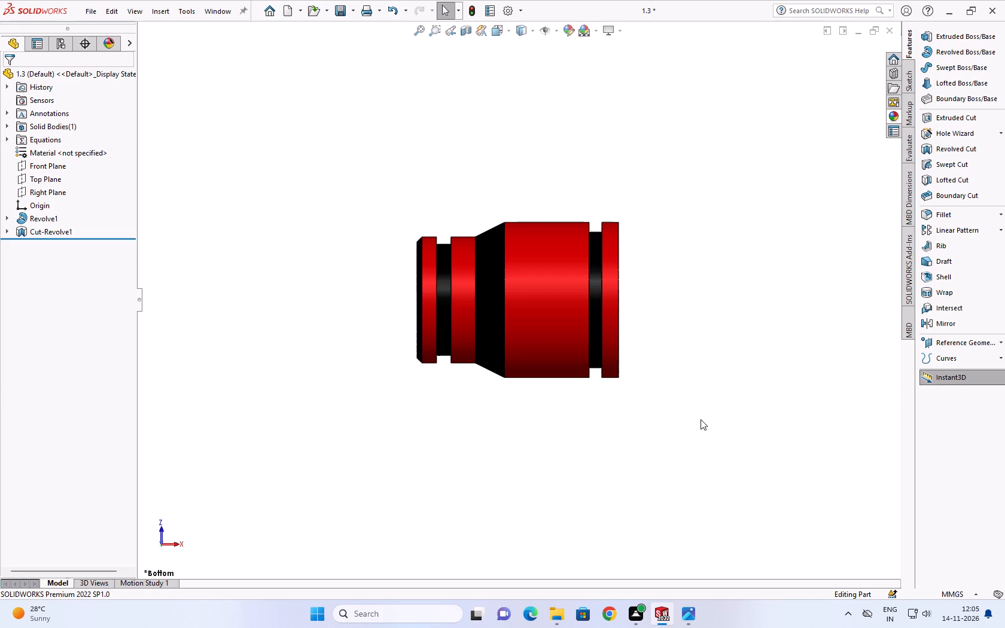
{"action": "scroll", "coordinate": [702, 420], "scroll_direction": "up", "scroll_amount": 2}
{"action": "scroll", "coordinate": [577, 328], "scroll_direction": "up", "scroll_amount": 2}
{"action": "scroll", "coordinate": [592, 330], "scroll_direction": "down", "scroll_amount": 3}
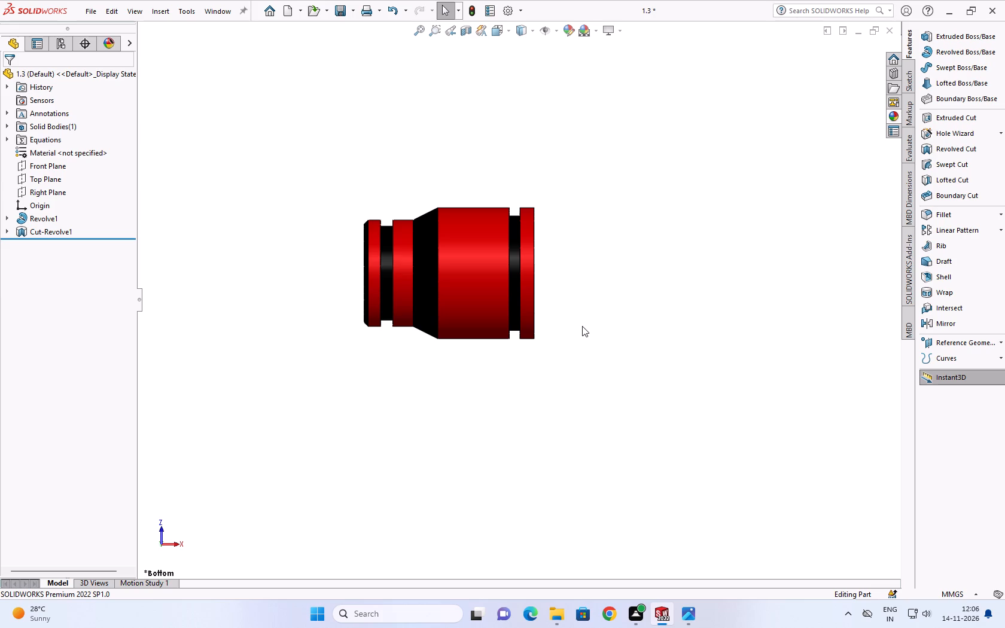
{"action": "right_click_drag", "start_coordinate": [743, 358], "coordinate": [747, 240]}
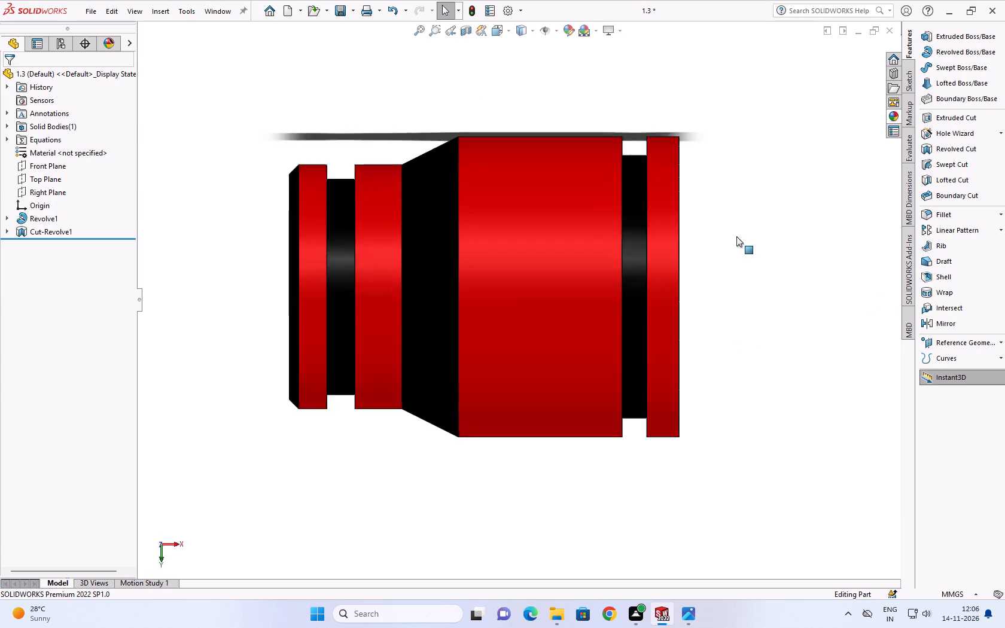
{"action": "right_click_drag", "start_coordinate": [889, 332], "coordinate": [891, 195]}
{"action": "right_click_drag", "start_coordinate": [871, 208], "coordinate": [835, 389]}
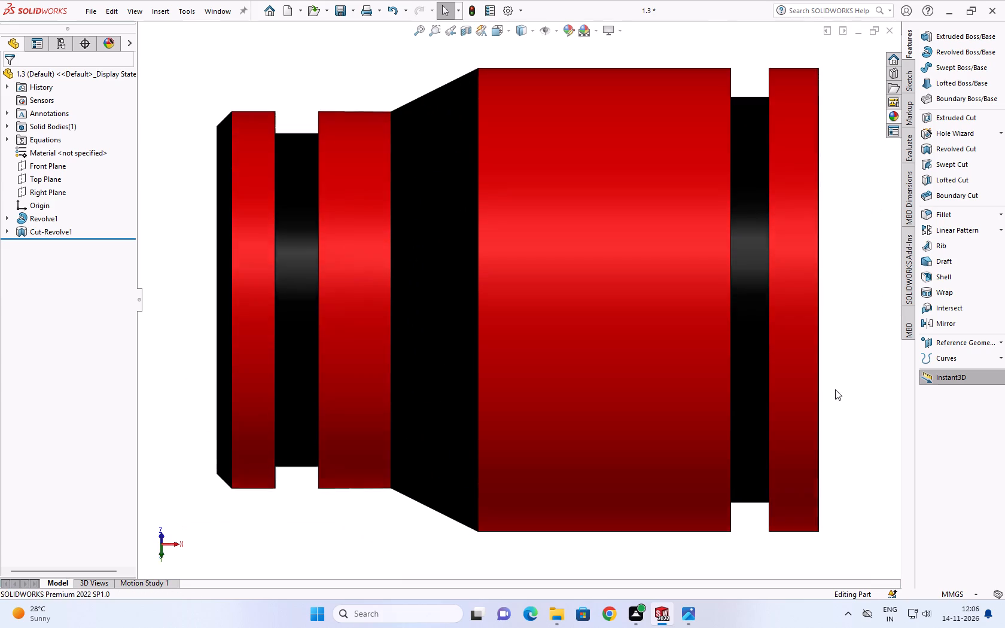
{"action": "right_click_drag", "start_coordinate": [862, 386], "coordinate": [878, 236]}
{"action": "right_click_drag", "start_coordinate": [868, 230], "coordinate": [844, 330]}
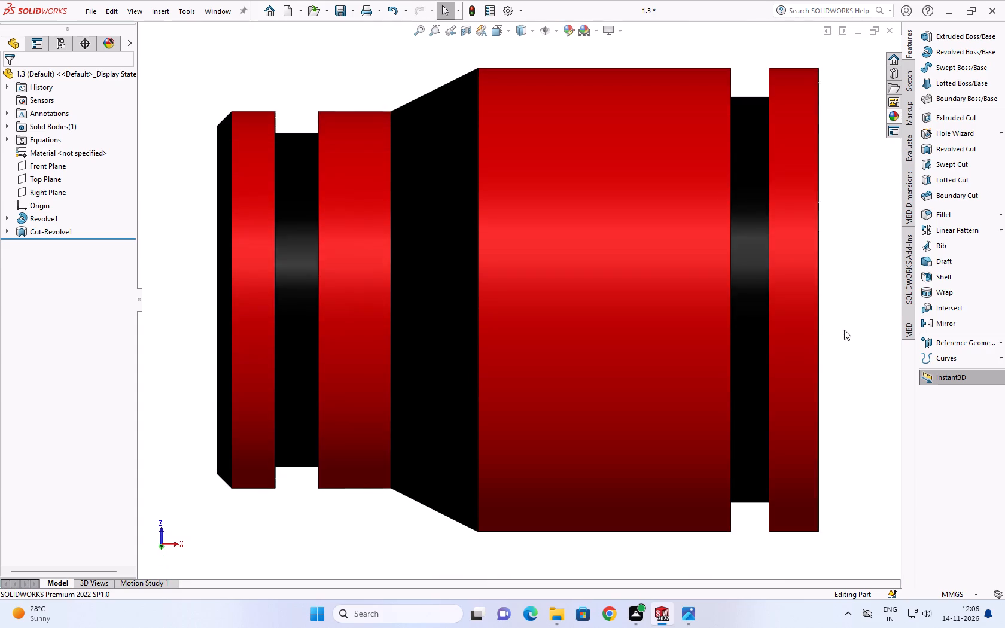
{"action": "right_click_drag", "start_coordinate": [850, 302], "coordinate": [830, 476]}
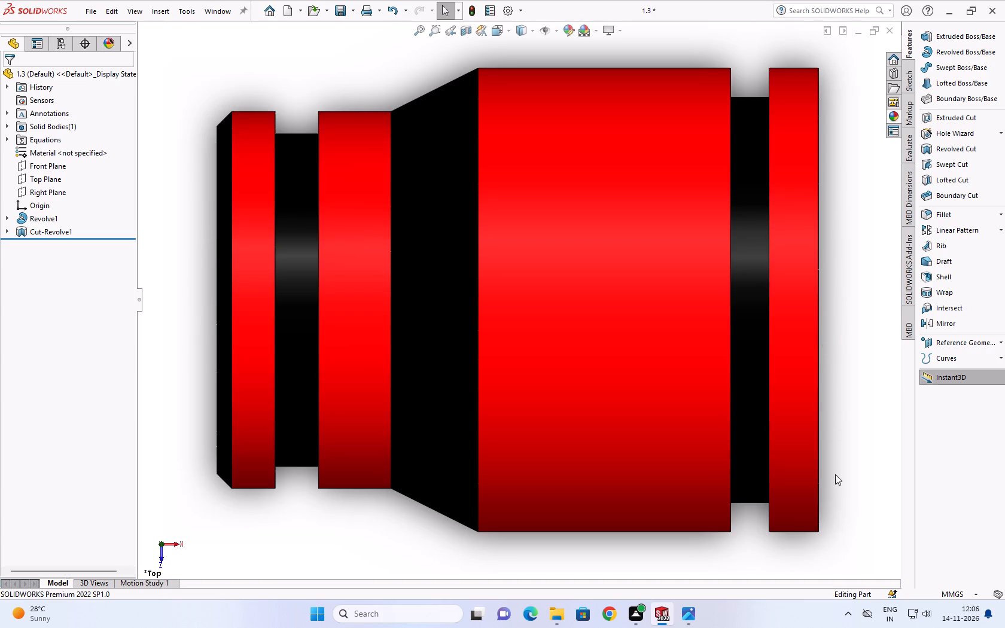
{"action": "right_click_drag", "start_coordinate": [847, 427], "coordinate": [844, 475]}
{"action": "right_click_drag", "start_coordinate": [863, 362], "coordinate": [851, 434]}
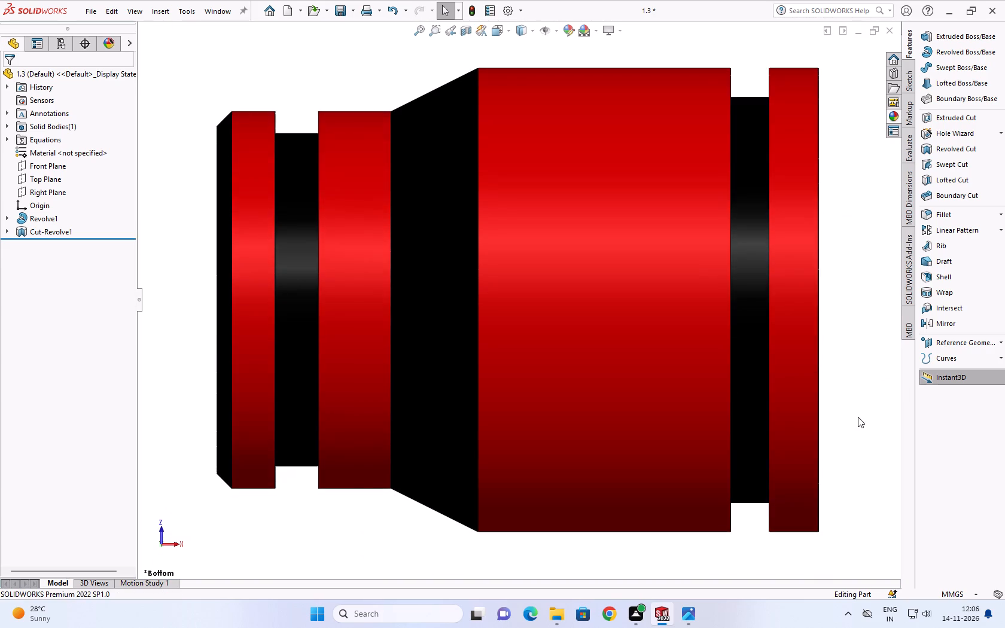
Check the red colouring of the bushing's outer cylindrical faces in the standard Top and Bottom views.
{"action": "right_click_drag", "start_coordinate": [860, 423], "coordinate": [876, 327]}
{"action": "right_click_drag", "start_coordinate": [865, 328], "coordinate": [836, 460]}
{"action": "right_click_drag", "start_coordinate": [854, 428], "coordinate": [890, 342]}
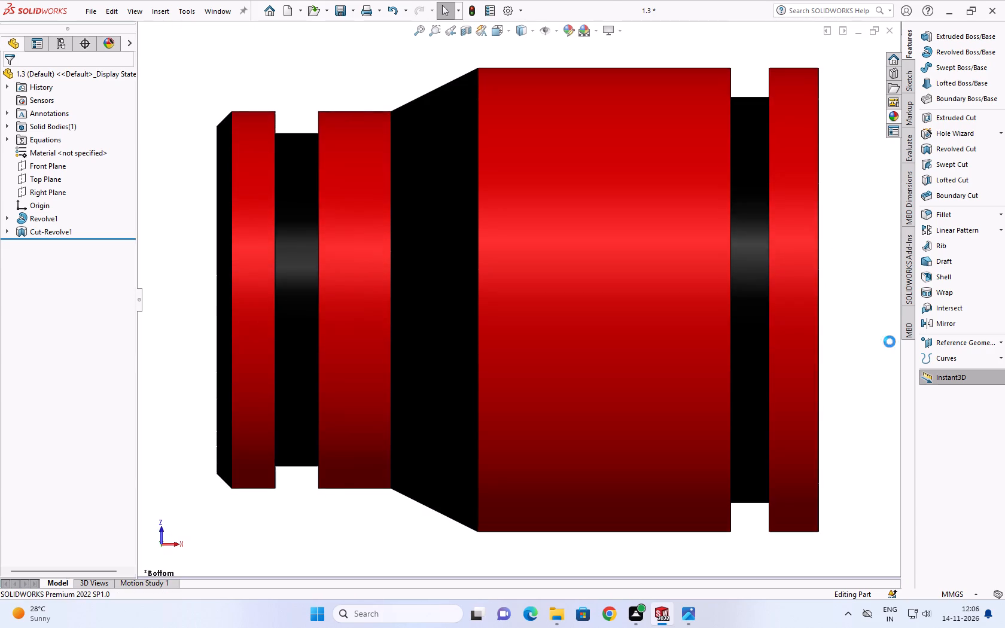
{"action": "right_click_drag", "start_coordinate": [890, 342], "coordinate": [896, 323]}
{"action": "right_click_drag", "start_coordinate": [893, 323], "coordinate": [857, 447]}
{"action": "right_click_drag", "start_coordinate": [865, 401], "coordinate": [876, 307]}
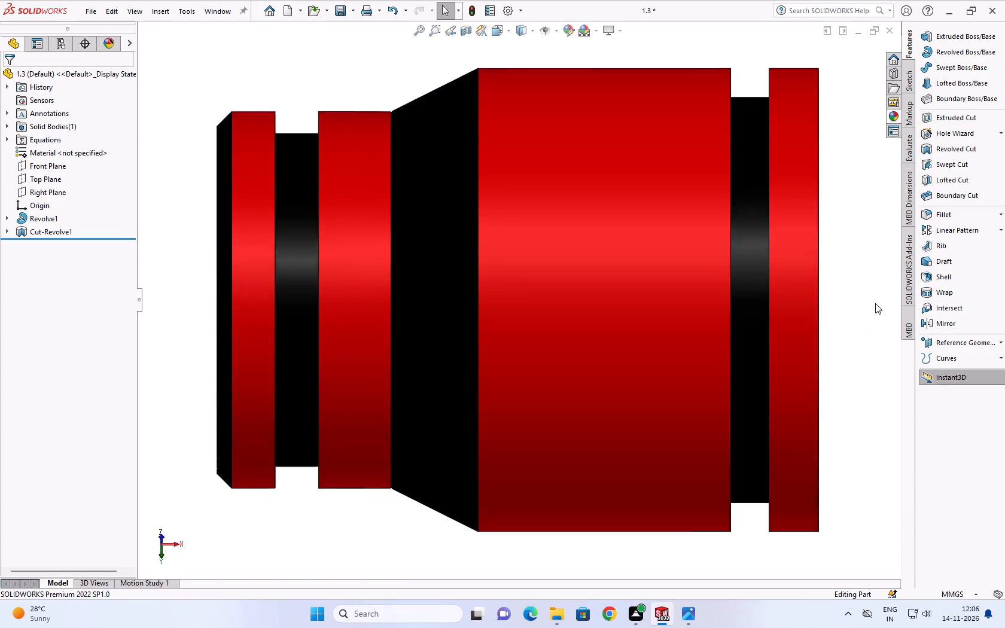
{"action": "right_click_drag", "start_coordinate": [873, 303], "coordinate": [866, 371]}
{"action": "right_click_drag", "start_coordinate": [879, 346], "coordinate": [899, 282]}
{"action": "right_click_drag", "start_coordinate": [899, 282], "coordinate": [869, 414]}
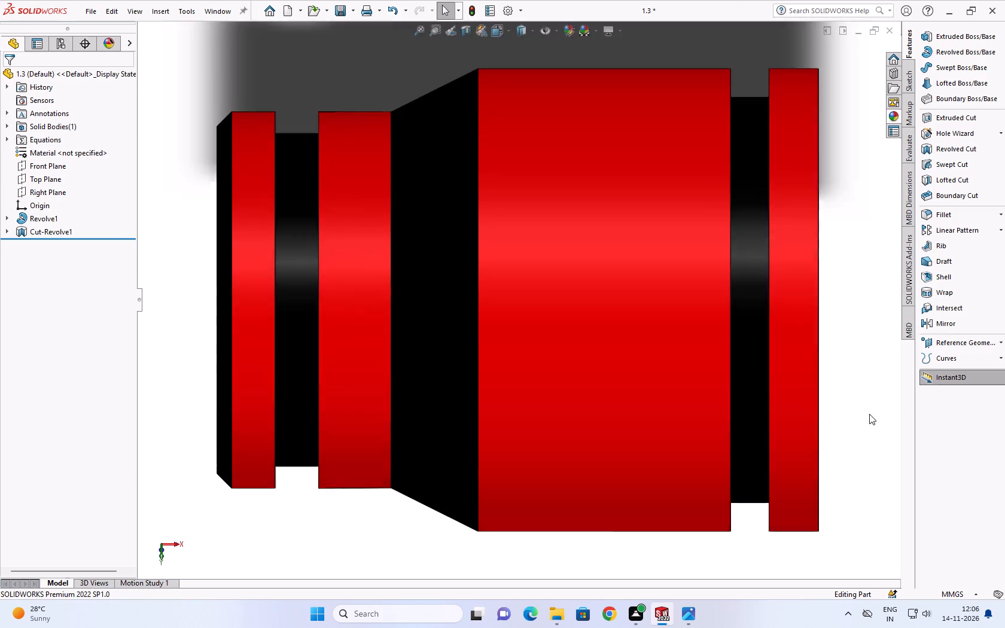
{"action": "right_click_drag", "start_coordinate": [869, 414], "coordinate": [845, 496]}
{"action": "right_click_drag", "start_coordinate": [851, 375], "coordinate": [849, 133]}
{"action": "right_click_drag", "start_coordinate": [843, 289], "coordinate": [838, 368]}
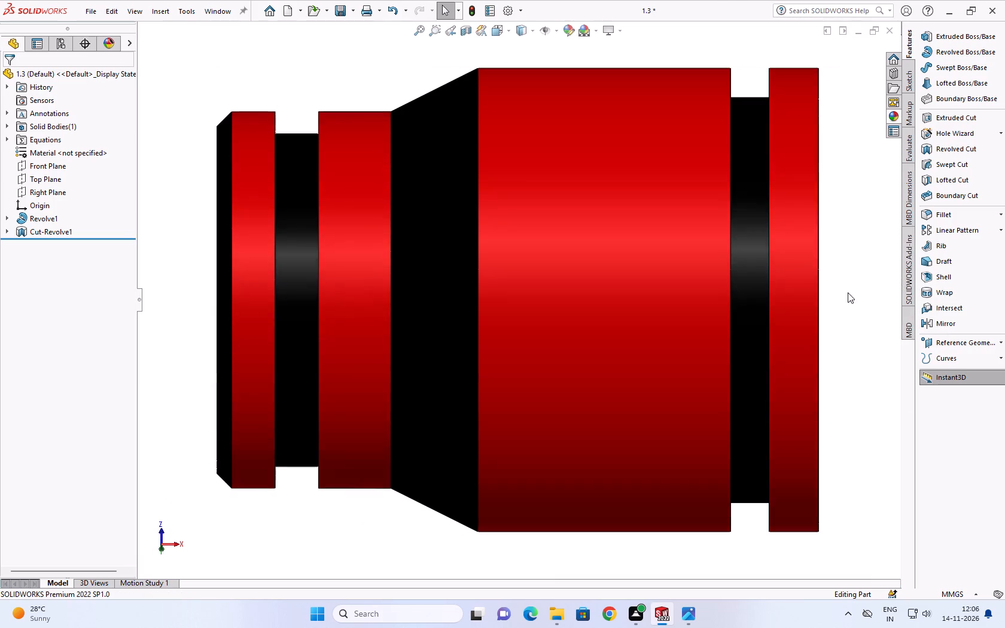
{"action": "right_click_drag", "start_coordinate": [849, 233], "coordinate": [850, 207]}
{"action": "right_click_drag", "start_coordinate": [618, 245], "coordinate": [592, 357]}
{"action": "right_click_drag", "start_coordinate": [601, 328], "coordinate": [629, 233]}
{"action": "right_click_drag", "start_coordinate": [629, 227], "coordinate": [628, 362]}
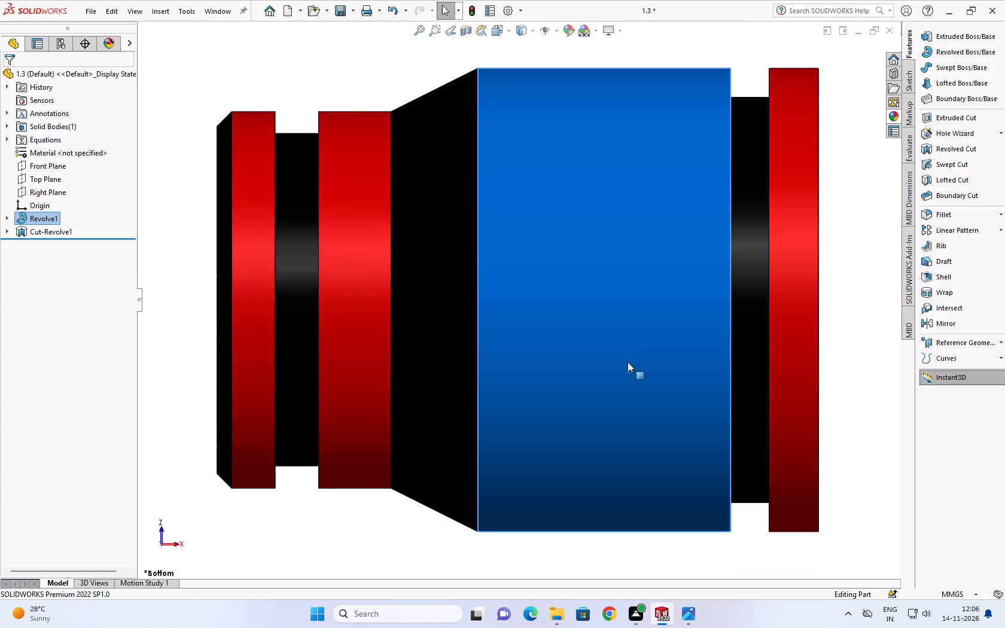
{"action": "right_click_drag", "start_coordinate": [628, 362], "coordinate": [643, 213]}
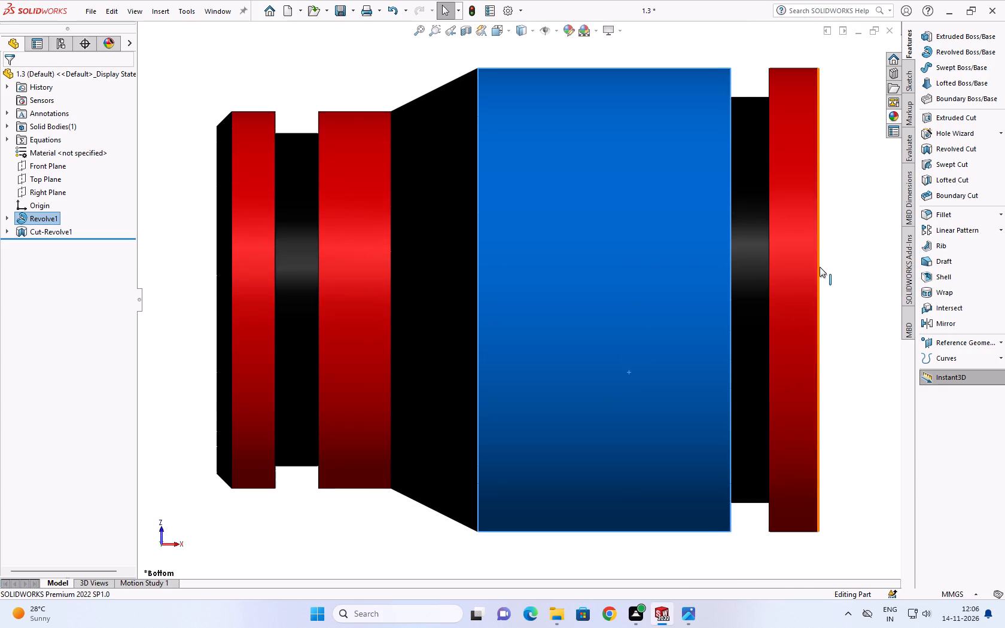
Recolour the bushing's four red outer cylindrical faces dark teal, RGB 0, 128, 128.
{"action": "left_click", "coordinate": [820, 267]}
{"action": "left_click", "coordinate": [650, 338]}
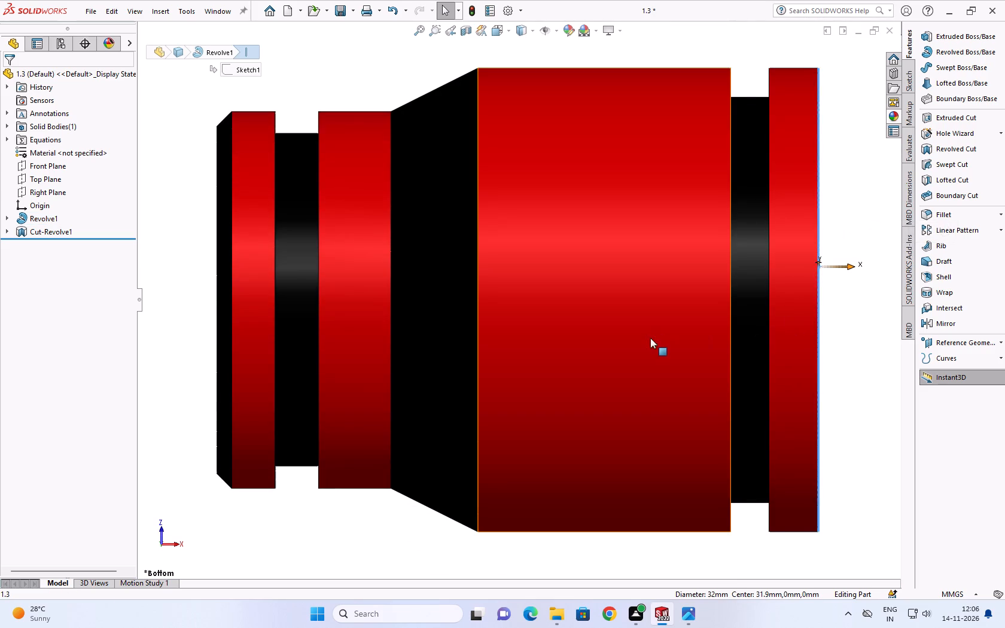
{"action": "left_click", "coordinate": [567, 26]}
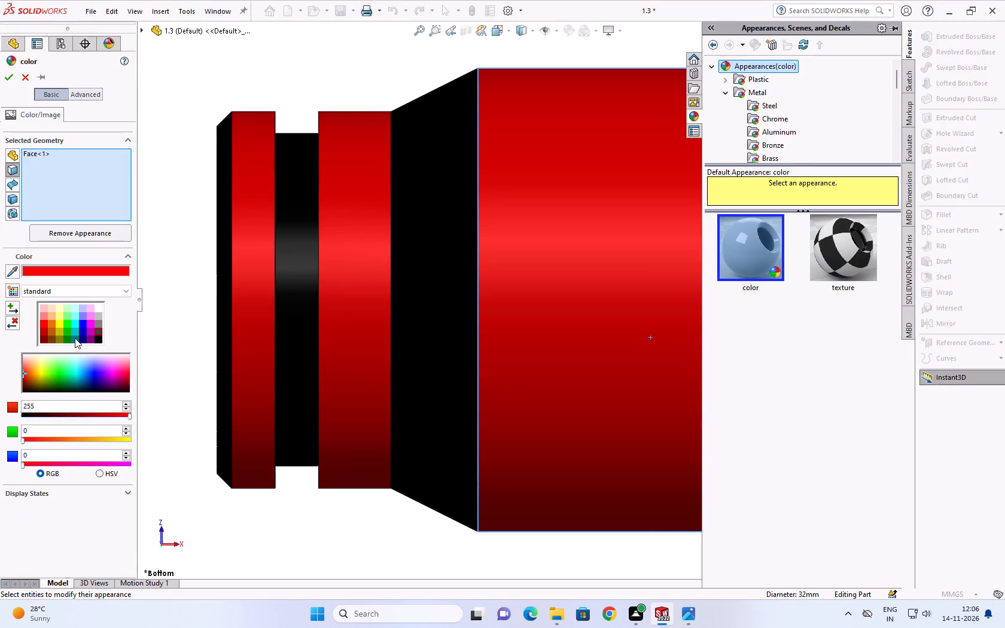
{"action": "left_click", "coordinate": [75, 338]}
{"action": "left_click", "coordinate": [328, 331]}
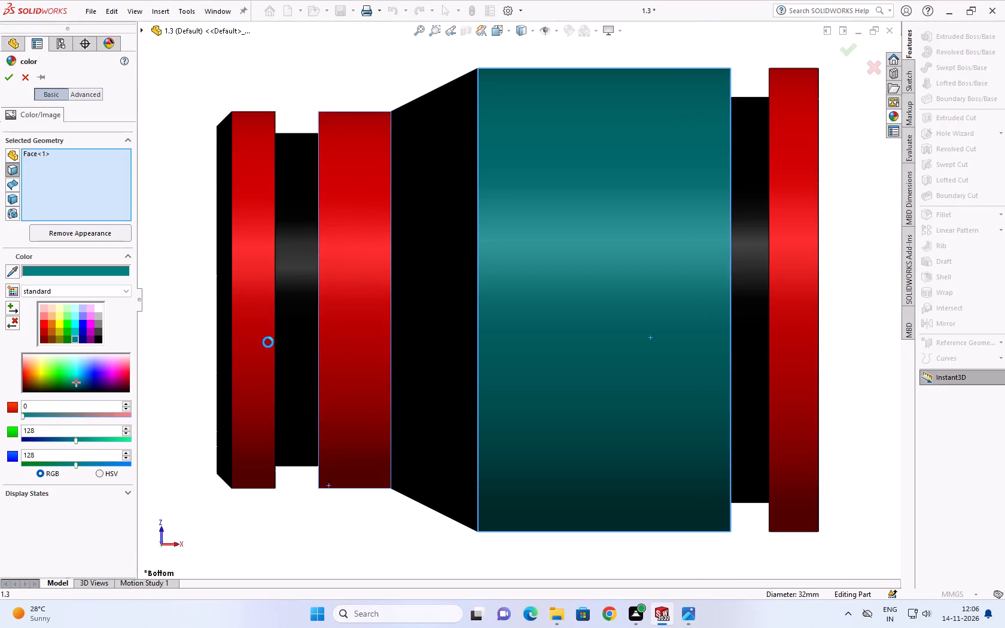
{"action": "left_click", "coordinate": [243, 349]}
{"action": "left_click", "coordinate": [792, 343]}
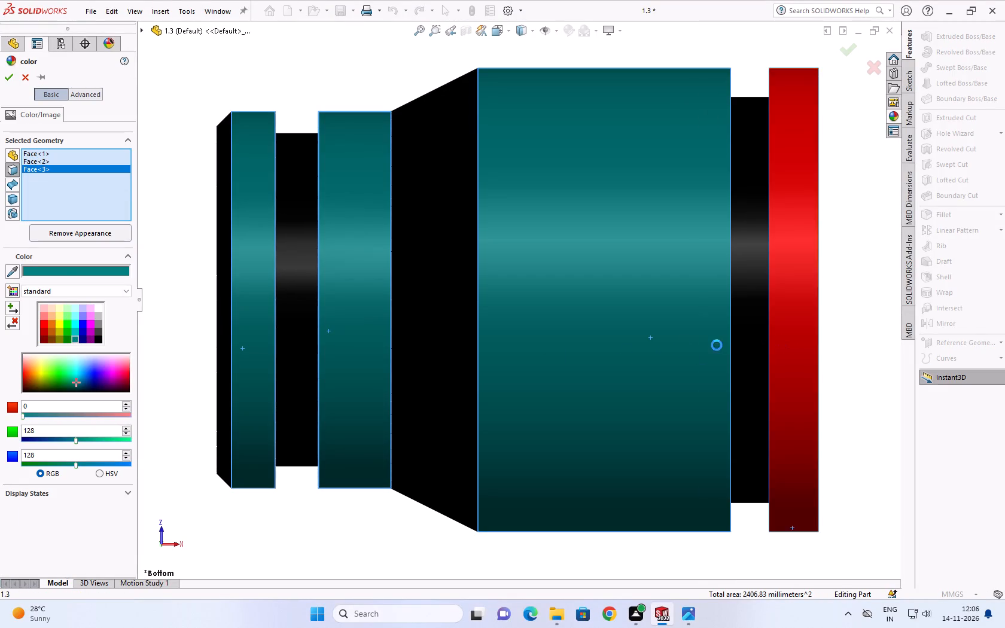
{"action": "left_click", "coordinate": [11, 66]}
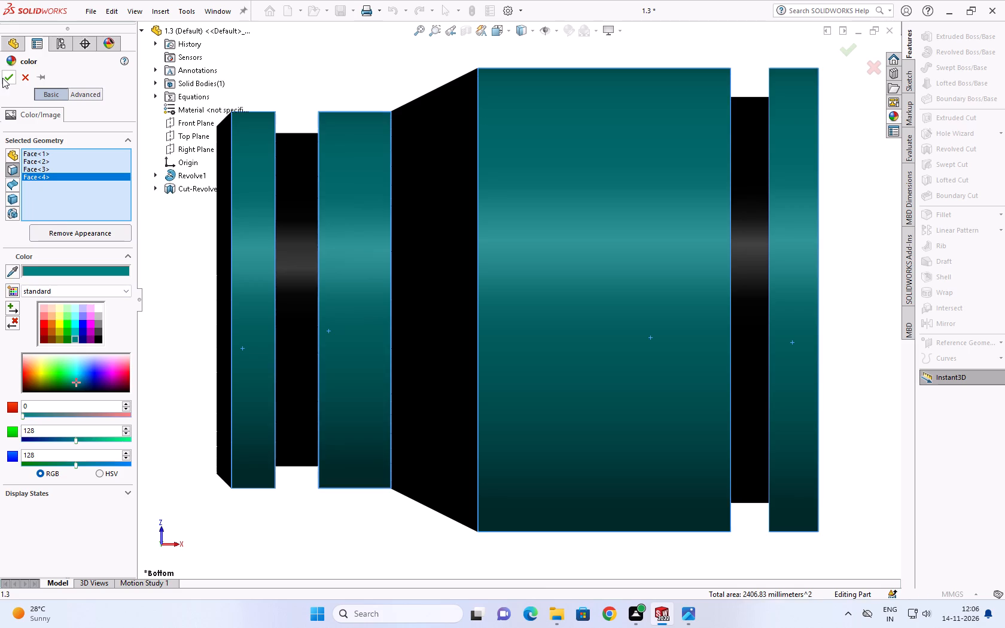
{"action": "left_click", "coordinate": [2, 78]}
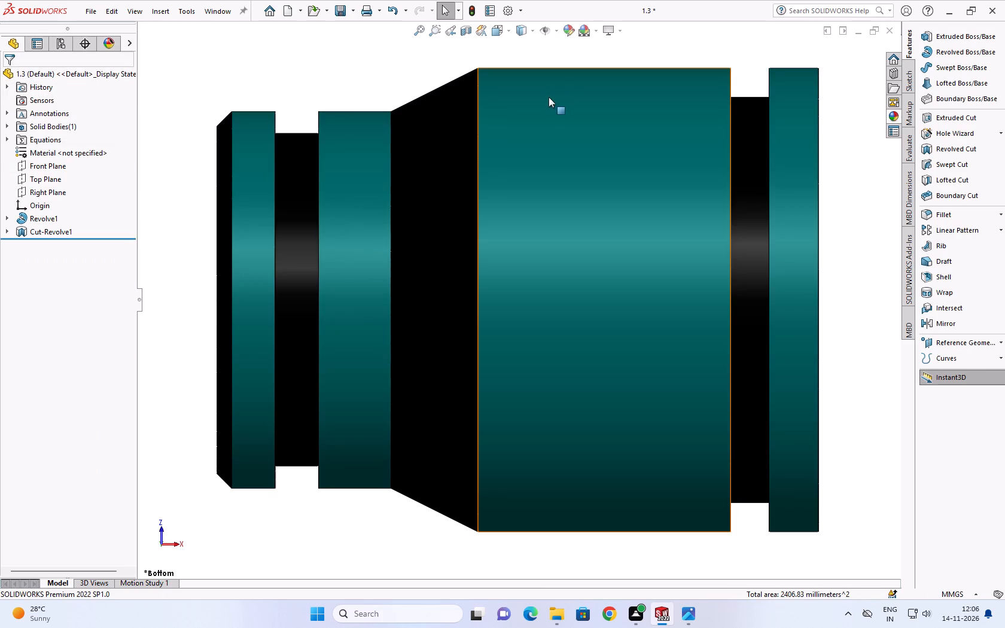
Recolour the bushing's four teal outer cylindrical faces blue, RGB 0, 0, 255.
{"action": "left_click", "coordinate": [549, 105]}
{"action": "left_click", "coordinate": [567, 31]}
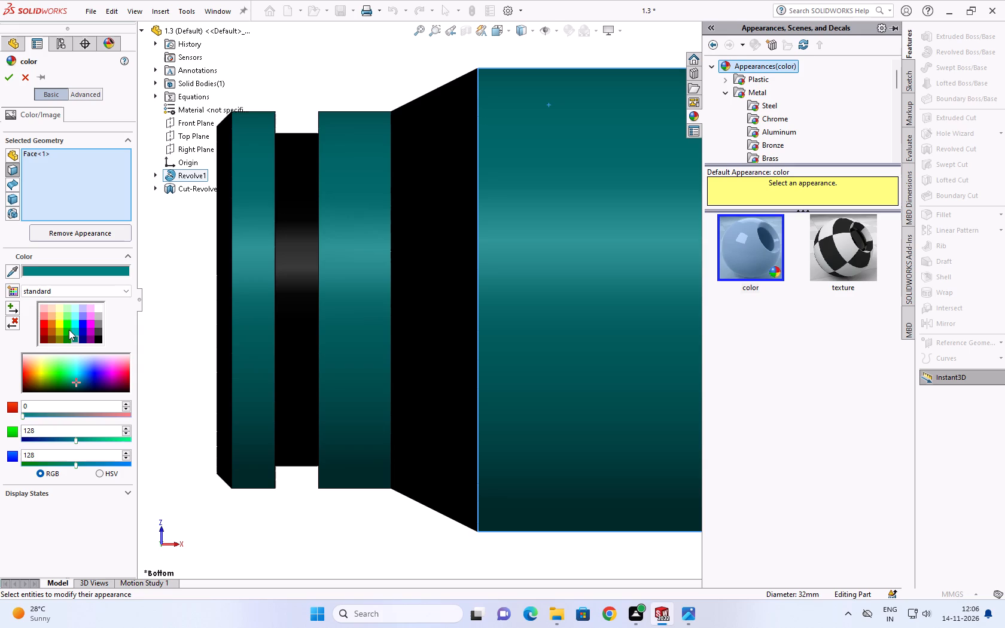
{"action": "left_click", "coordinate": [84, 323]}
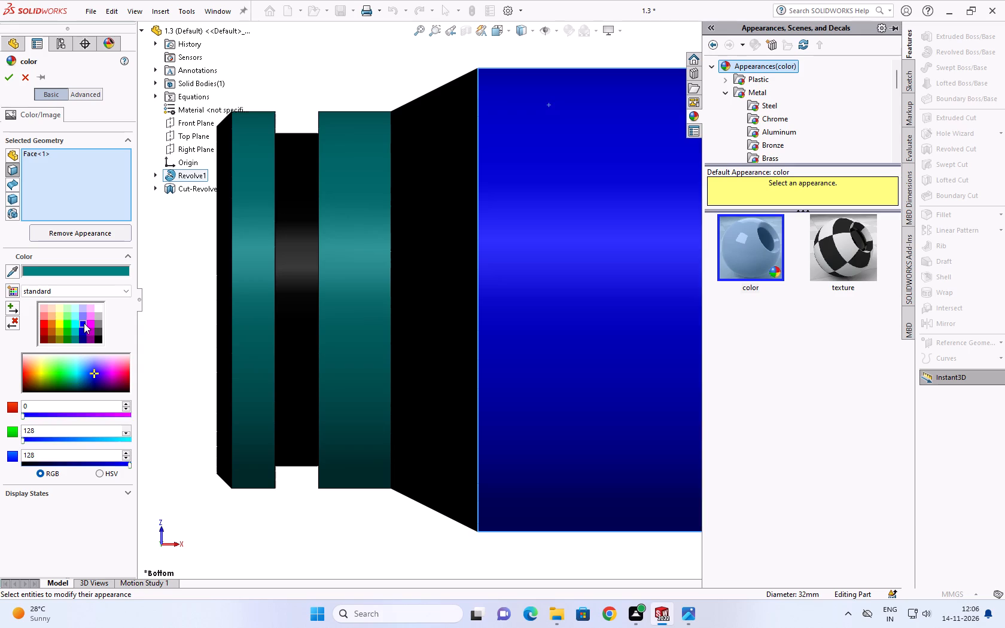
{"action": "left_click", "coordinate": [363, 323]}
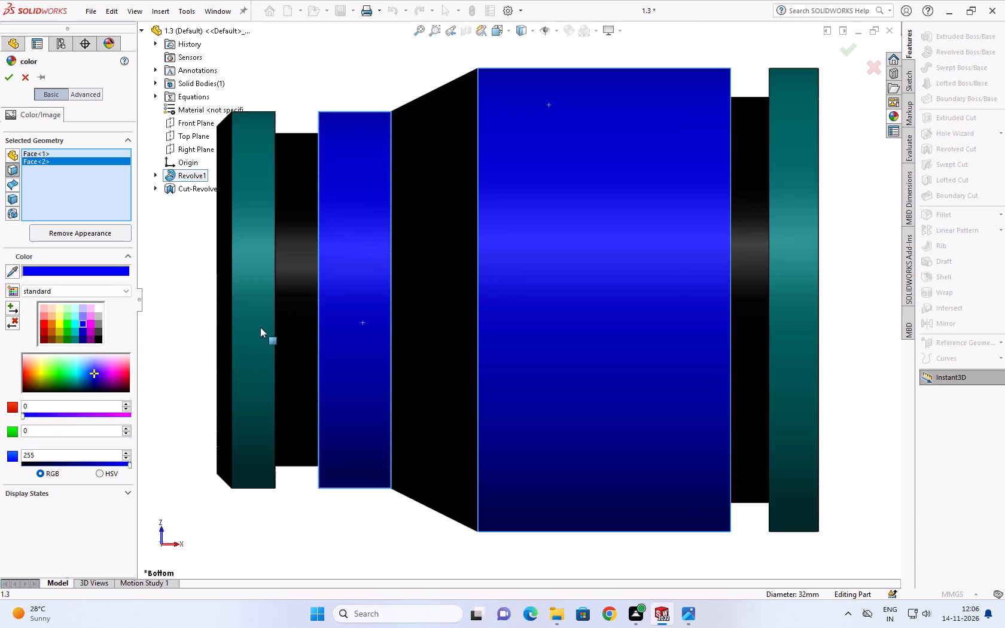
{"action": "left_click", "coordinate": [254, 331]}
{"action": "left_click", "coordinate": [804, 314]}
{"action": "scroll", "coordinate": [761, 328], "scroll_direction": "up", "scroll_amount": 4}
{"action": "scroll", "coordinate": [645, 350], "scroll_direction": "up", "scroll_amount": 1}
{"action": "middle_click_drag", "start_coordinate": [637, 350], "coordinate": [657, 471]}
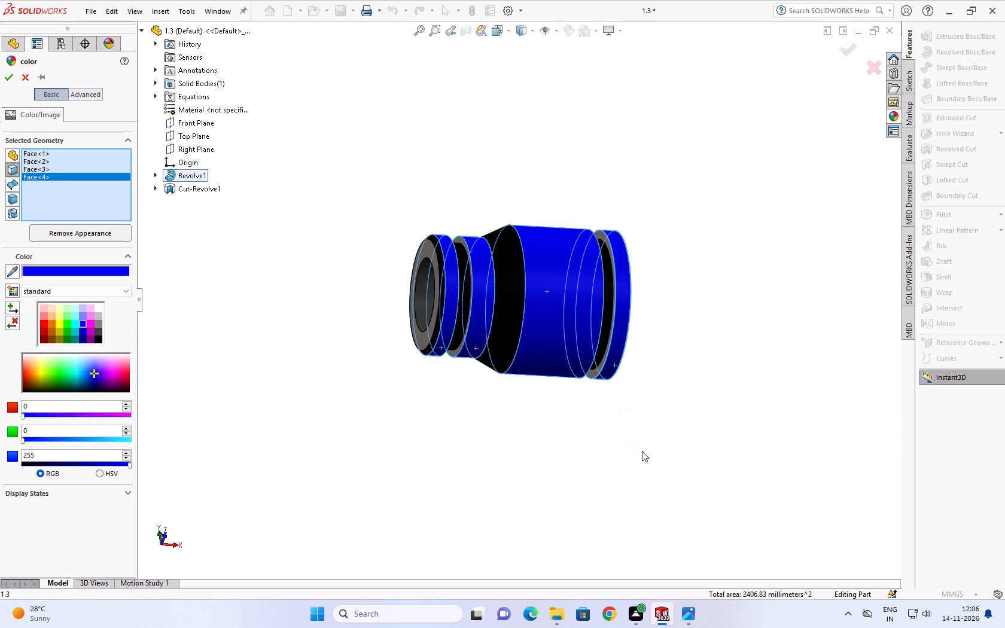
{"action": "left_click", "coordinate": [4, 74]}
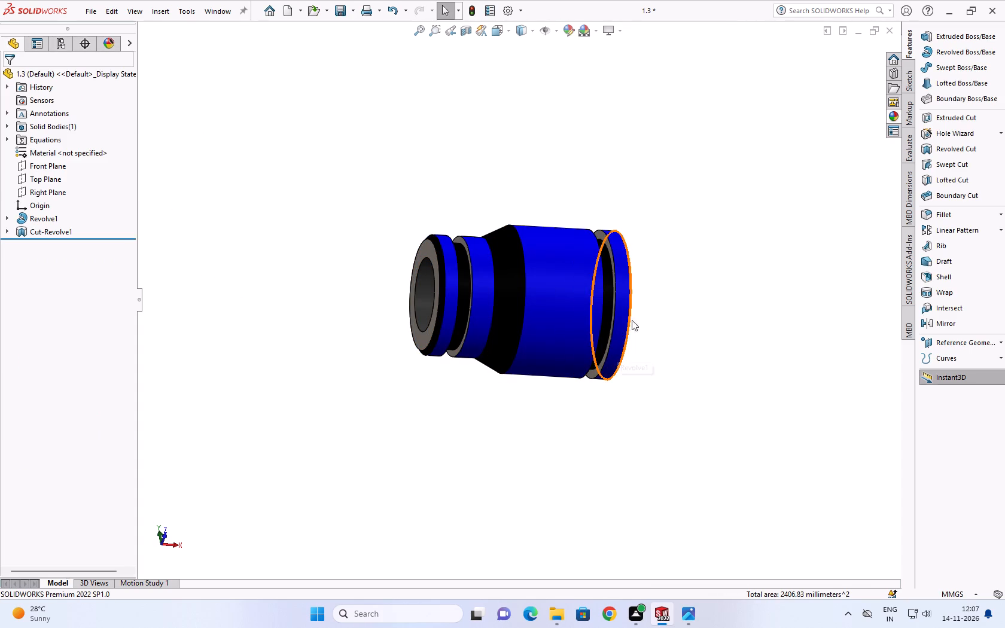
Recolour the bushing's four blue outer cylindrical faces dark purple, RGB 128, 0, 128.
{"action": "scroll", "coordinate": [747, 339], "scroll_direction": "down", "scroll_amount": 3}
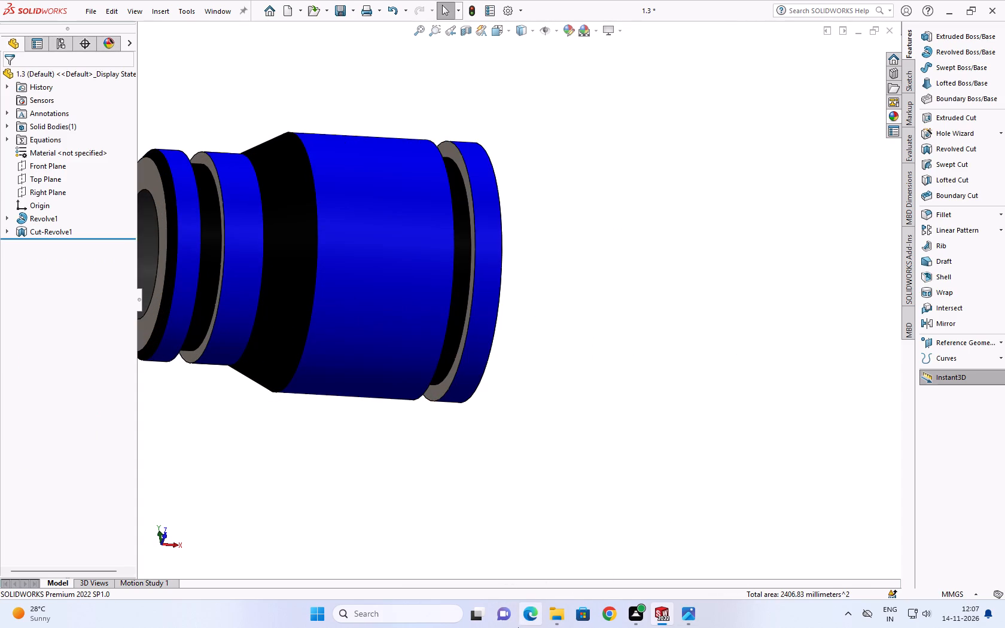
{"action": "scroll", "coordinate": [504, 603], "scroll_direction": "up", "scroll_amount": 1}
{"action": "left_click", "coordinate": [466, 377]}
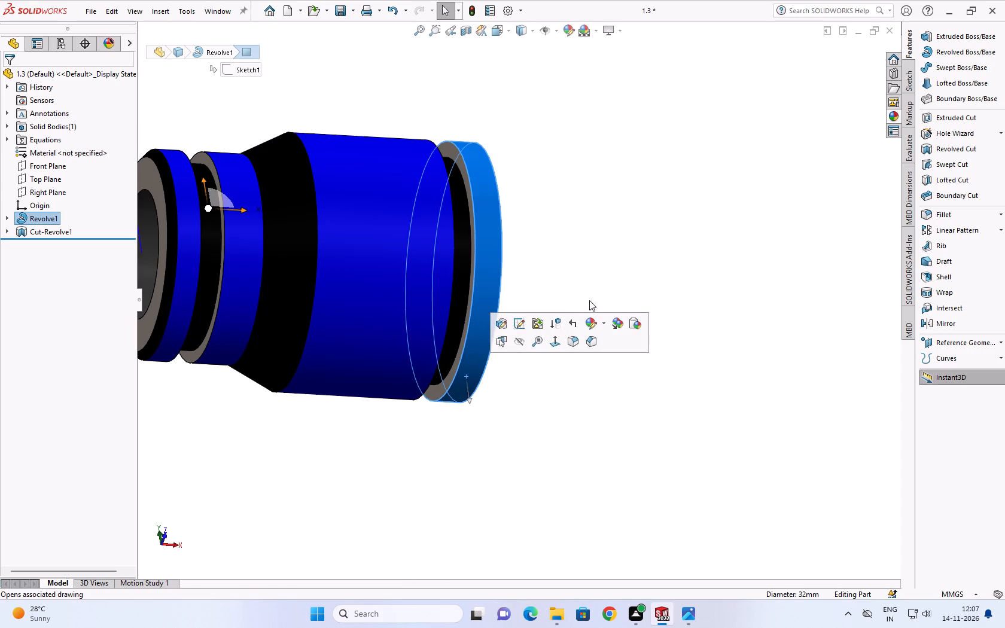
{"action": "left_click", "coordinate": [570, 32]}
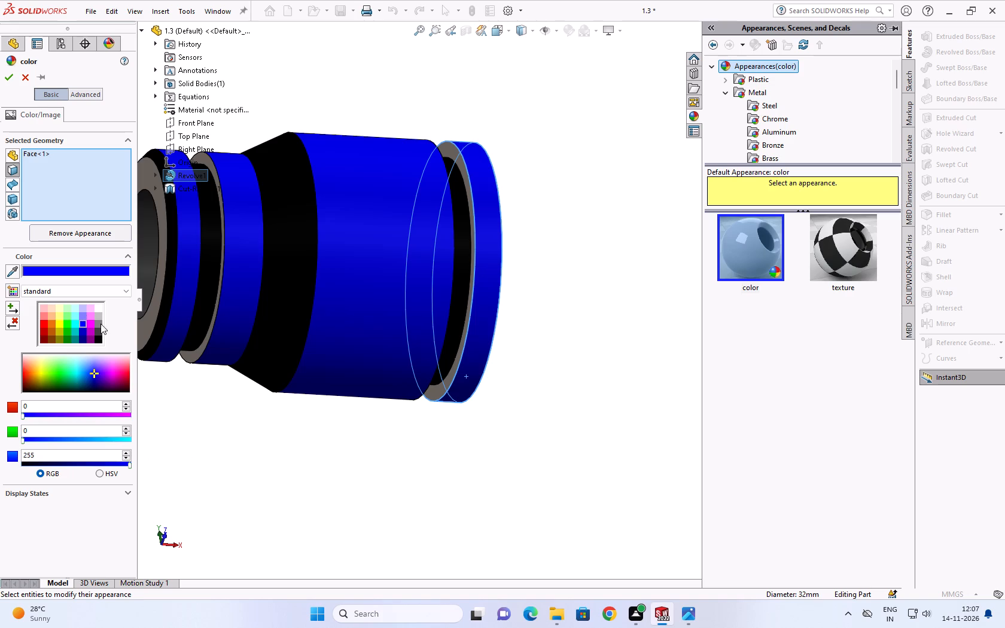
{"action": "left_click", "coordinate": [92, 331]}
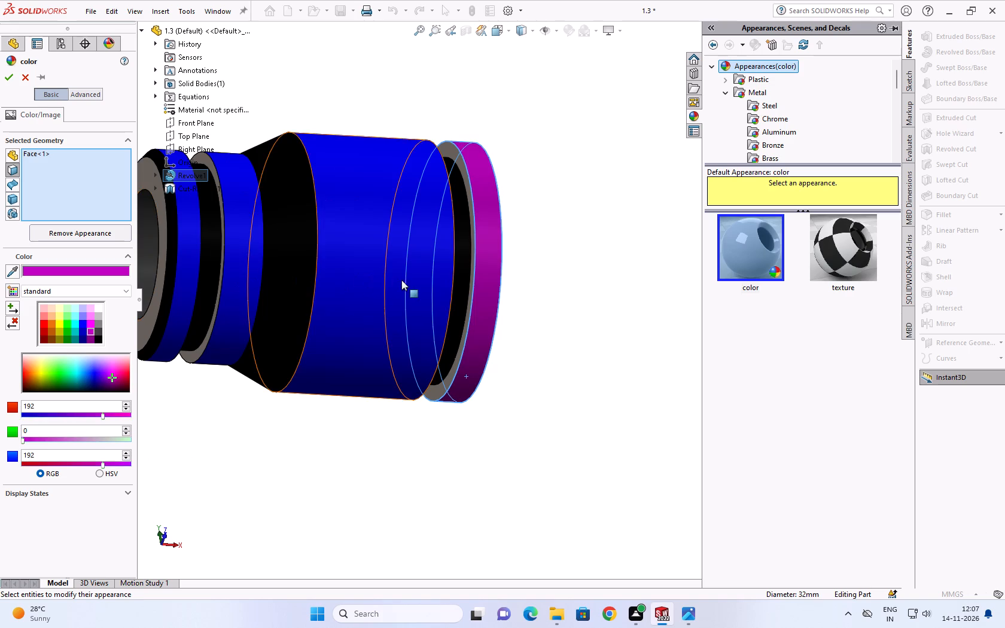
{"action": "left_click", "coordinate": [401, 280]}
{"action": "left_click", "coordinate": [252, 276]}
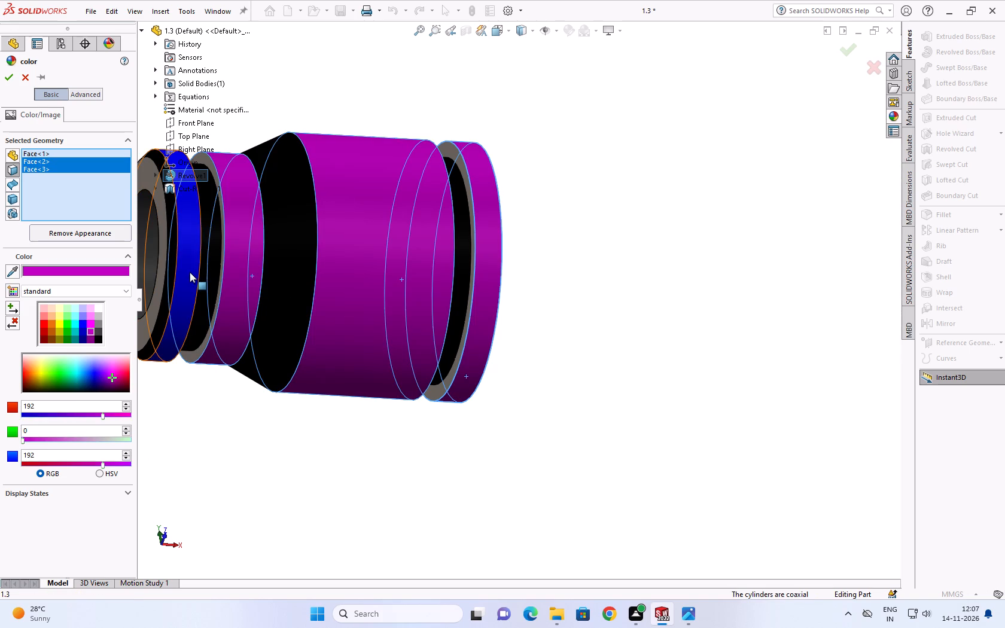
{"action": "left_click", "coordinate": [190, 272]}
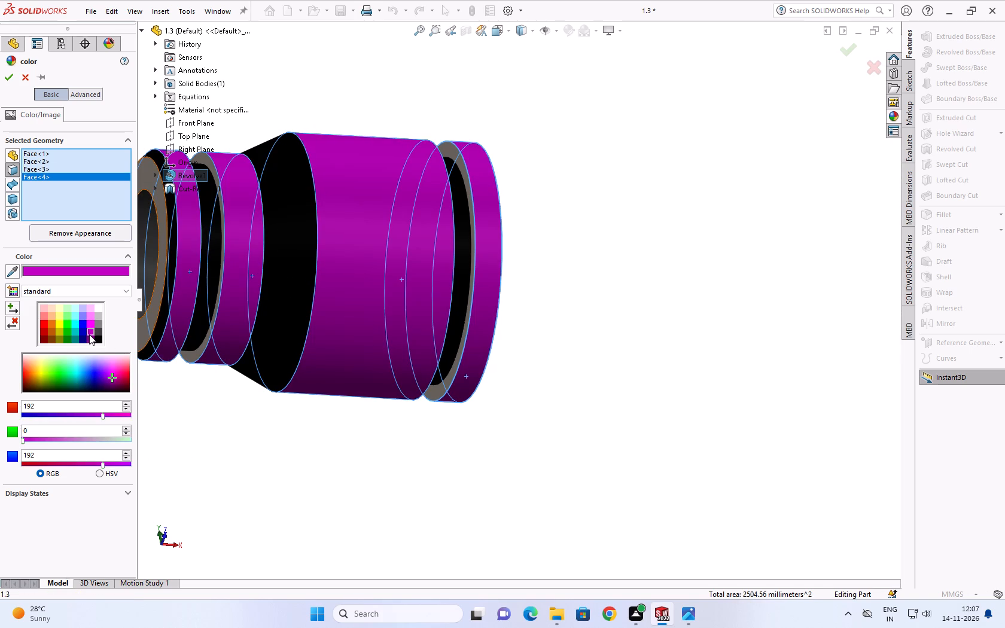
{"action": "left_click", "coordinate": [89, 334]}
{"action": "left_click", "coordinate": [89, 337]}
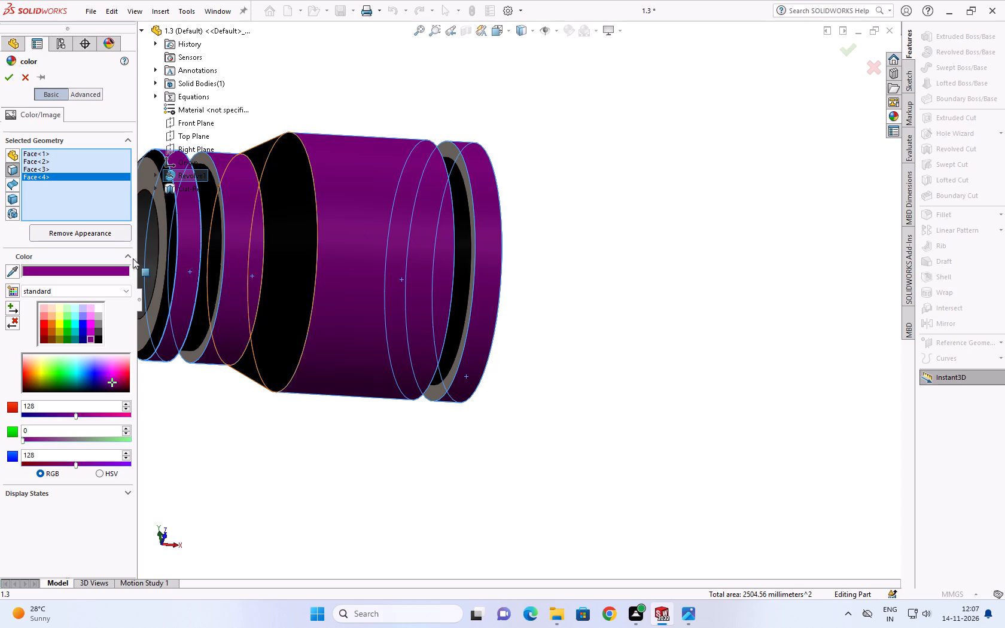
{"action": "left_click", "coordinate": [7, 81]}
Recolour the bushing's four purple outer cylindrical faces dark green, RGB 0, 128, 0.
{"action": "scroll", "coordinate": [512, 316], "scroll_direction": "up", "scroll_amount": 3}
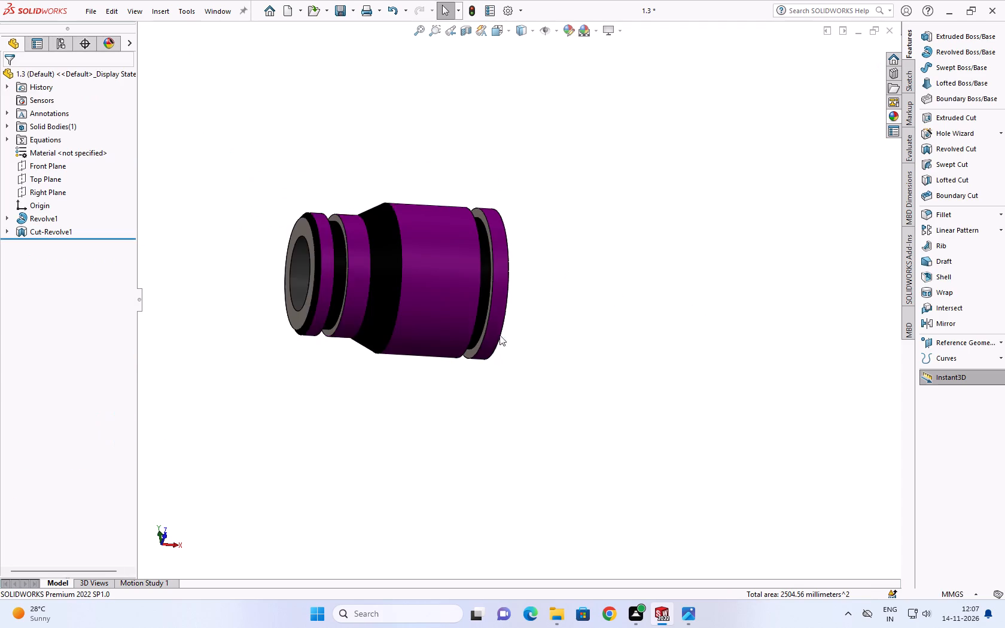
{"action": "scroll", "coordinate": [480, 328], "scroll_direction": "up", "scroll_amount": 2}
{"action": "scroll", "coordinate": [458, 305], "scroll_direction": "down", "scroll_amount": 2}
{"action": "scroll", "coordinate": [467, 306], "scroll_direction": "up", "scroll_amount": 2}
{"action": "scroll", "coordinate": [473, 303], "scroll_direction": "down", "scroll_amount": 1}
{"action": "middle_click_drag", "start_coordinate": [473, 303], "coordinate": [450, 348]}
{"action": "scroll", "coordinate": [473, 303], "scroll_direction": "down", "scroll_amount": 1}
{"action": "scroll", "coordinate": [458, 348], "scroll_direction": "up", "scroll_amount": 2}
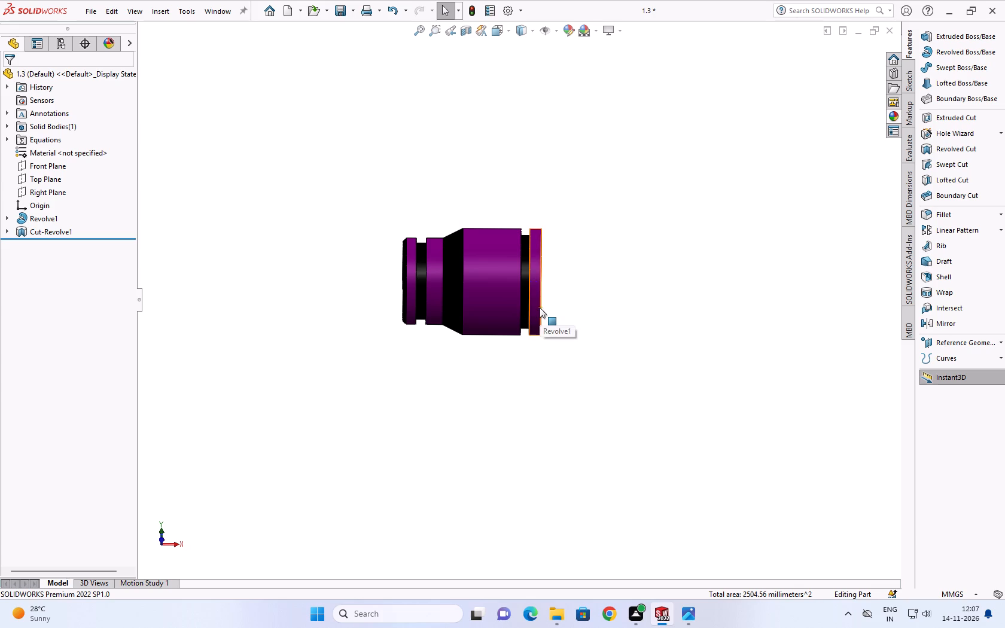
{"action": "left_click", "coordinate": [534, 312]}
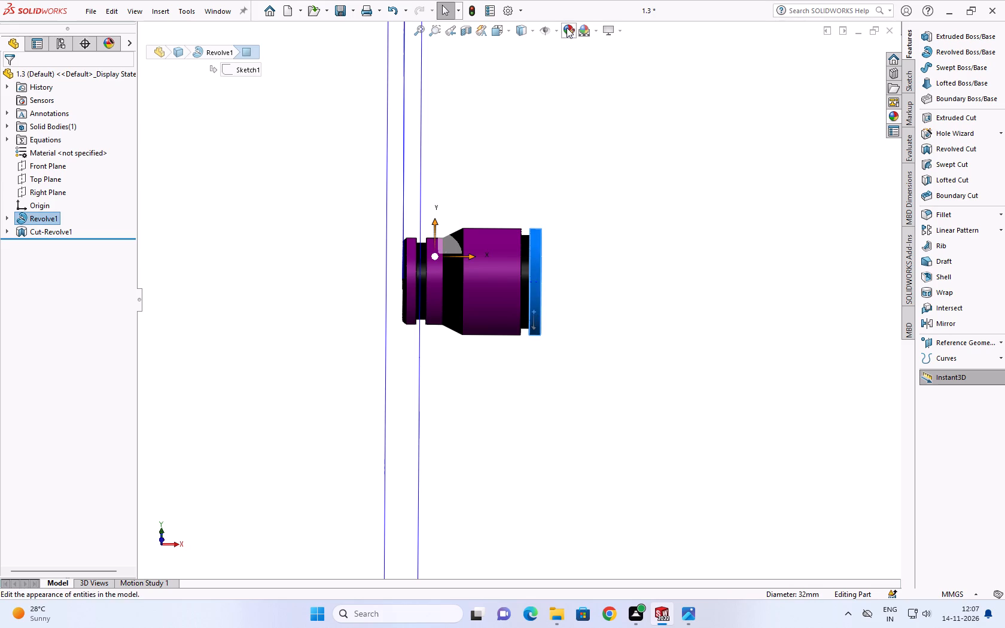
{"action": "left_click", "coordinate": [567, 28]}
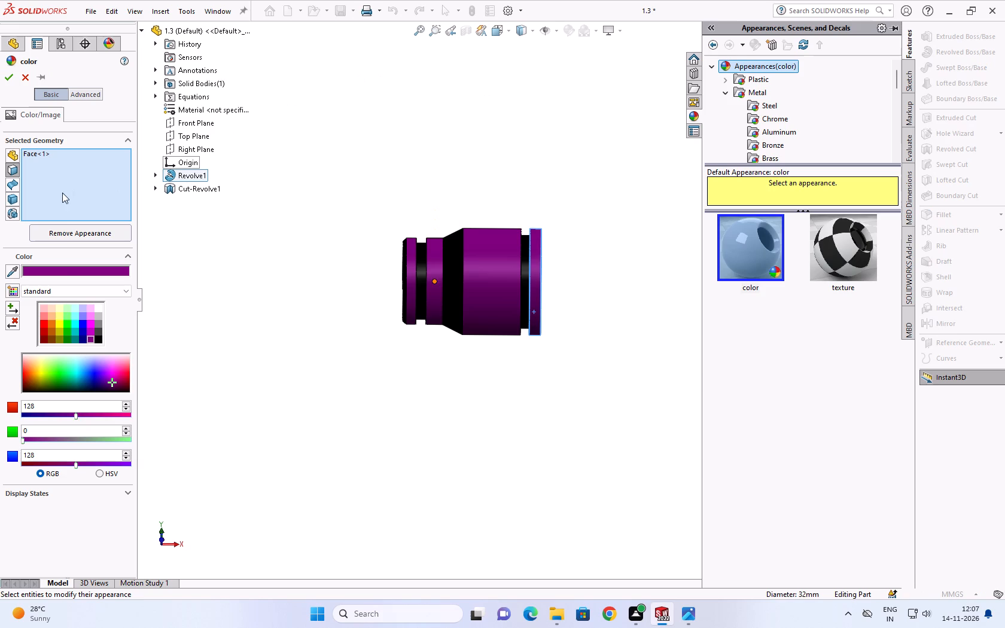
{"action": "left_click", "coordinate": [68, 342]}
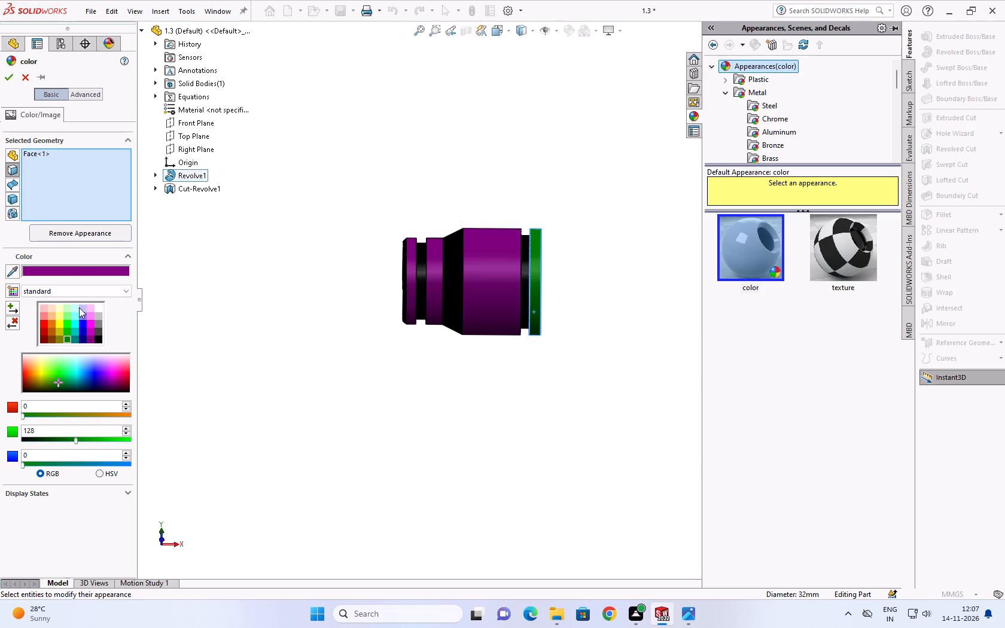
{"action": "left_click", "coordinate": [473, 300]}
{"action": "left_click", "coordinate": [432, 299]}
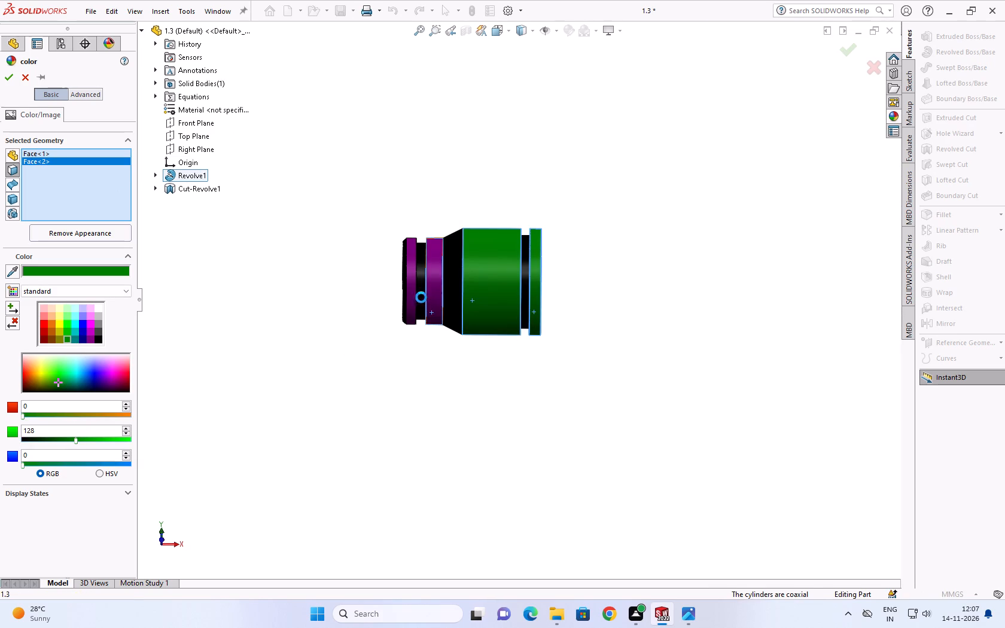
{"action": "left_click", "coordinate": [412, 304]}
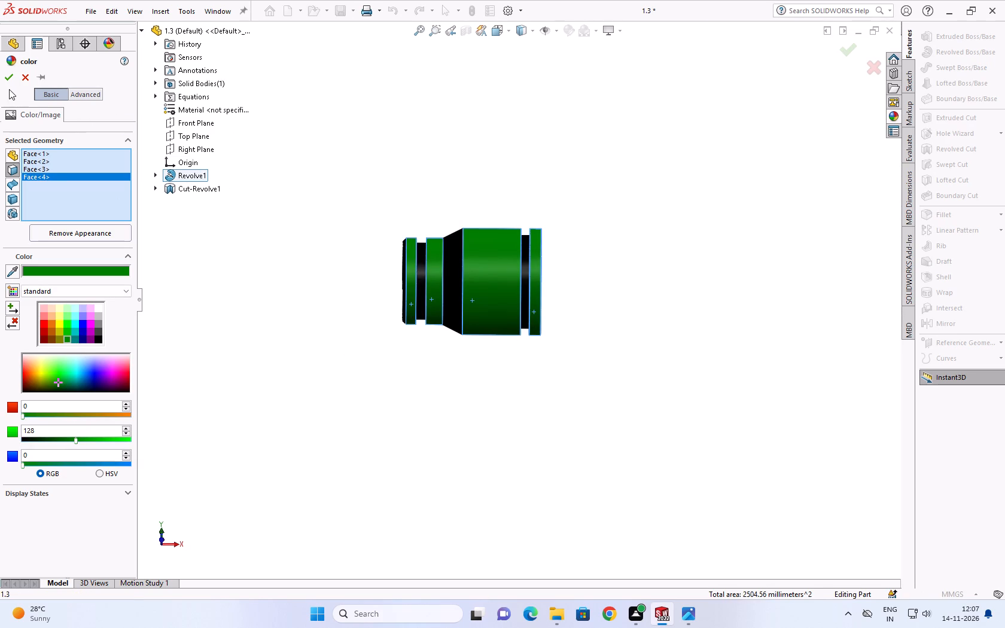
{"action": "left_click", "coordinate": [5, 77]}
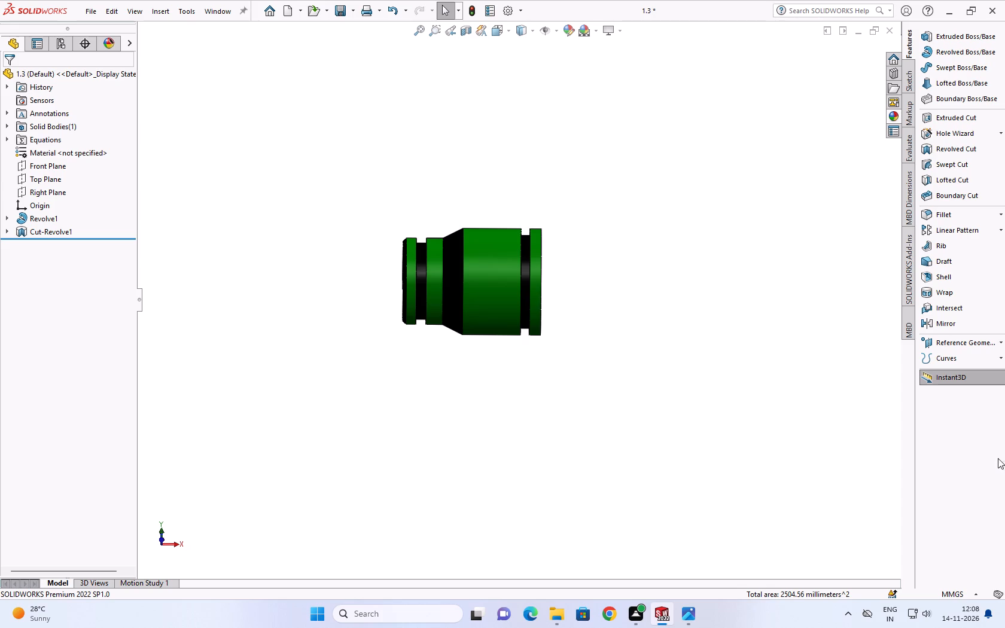
Recolour the bushing's four green outer cylindrical faces yellow, RGB 255, 255, 0.
{"action": "scroll", "coordinate": [612, 443], "scroll_direction": "up", "scroll_amount": 3}
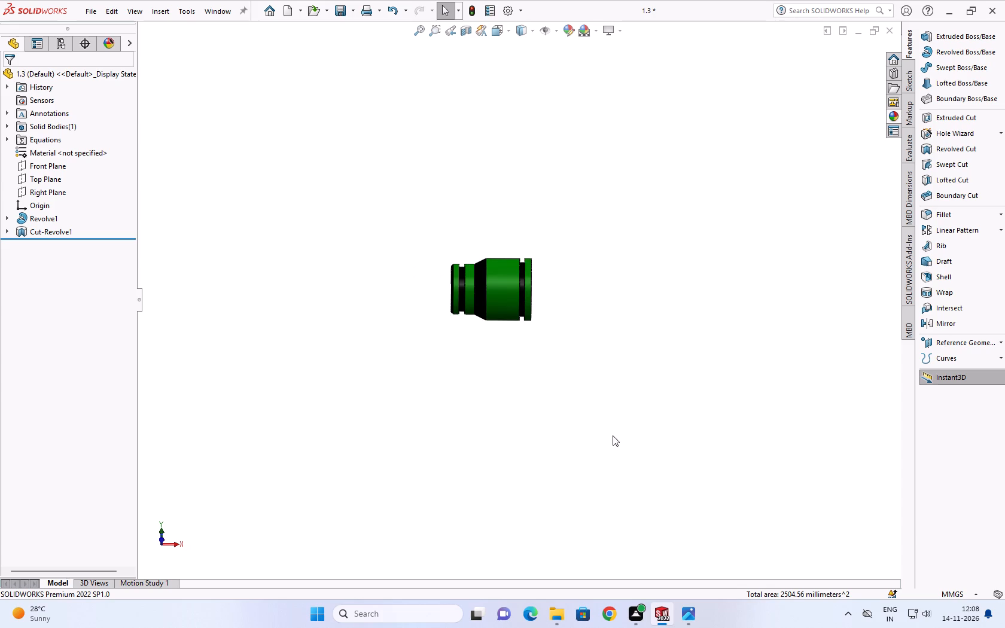
{"action": "scroll", "coordinate": [507, 376], "scroll_direction": "down", "scroll_amount": 4}
{"action": "scroll", "coordinate": [543, 190], "scroll_direction": "down", "scroll_amount": 4}
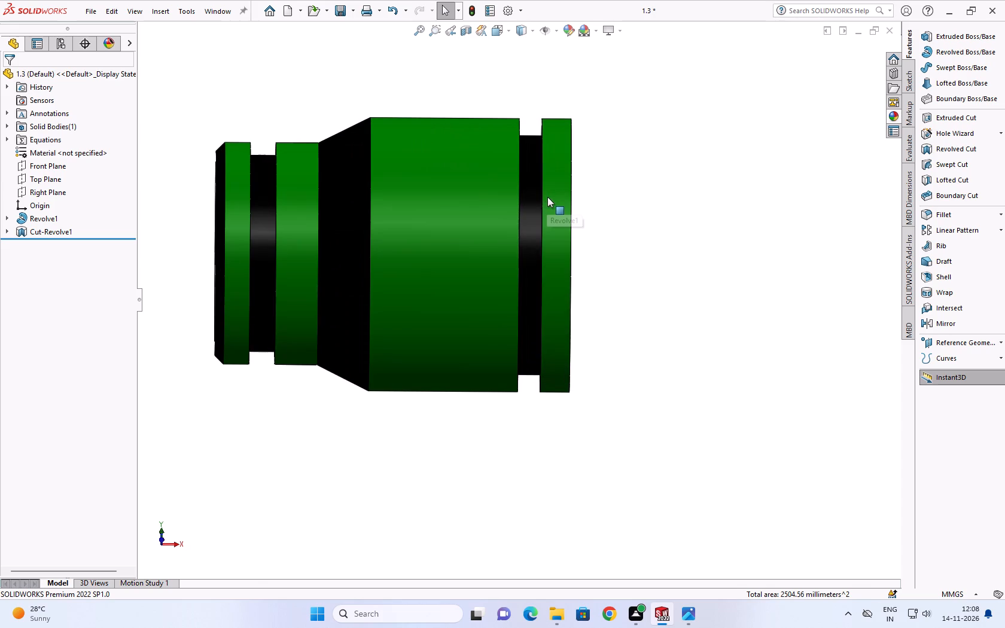
{"action": "left_click", "coordinate": [552, 196]}
{"action": "left_click", "coordinate": [567, 29]}
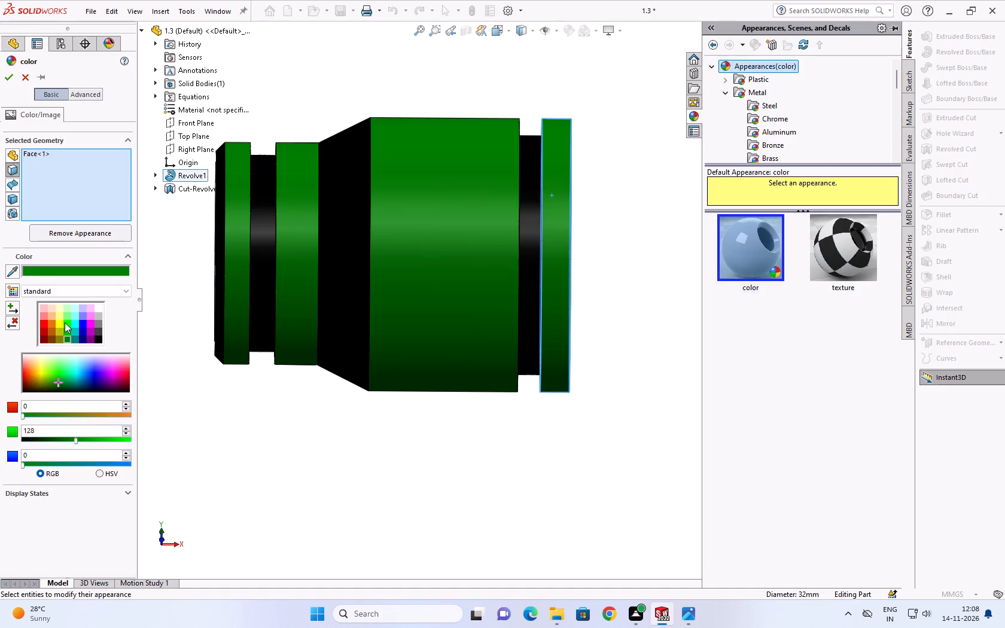
{"action": "left_click", "coordinate": [59, 321]}
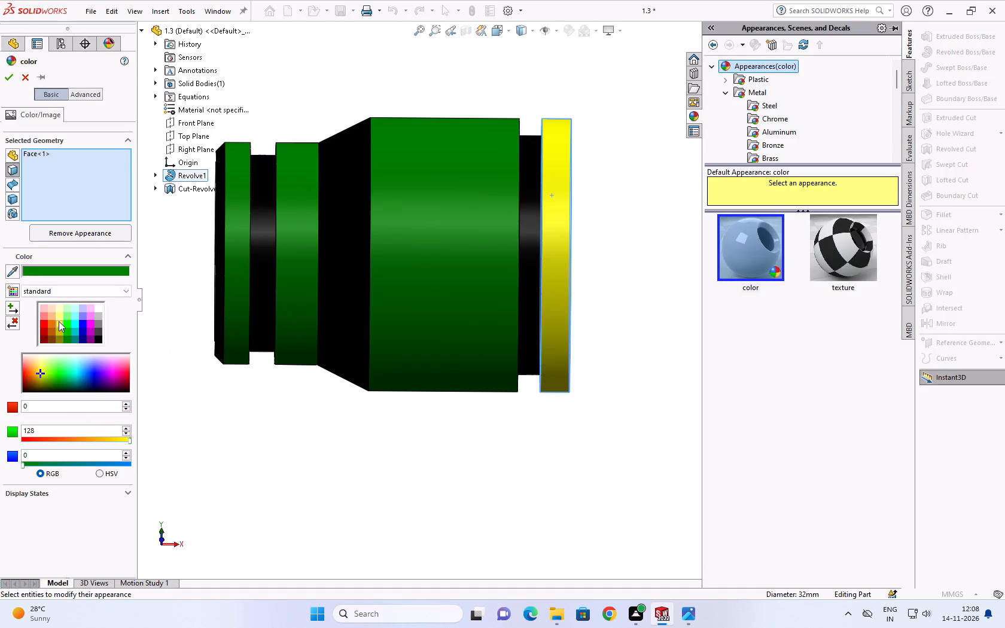
{"action": "left_click", "coordinate": [435, 250]}
{"action": "left_click", "coordinate": [299, 251]}
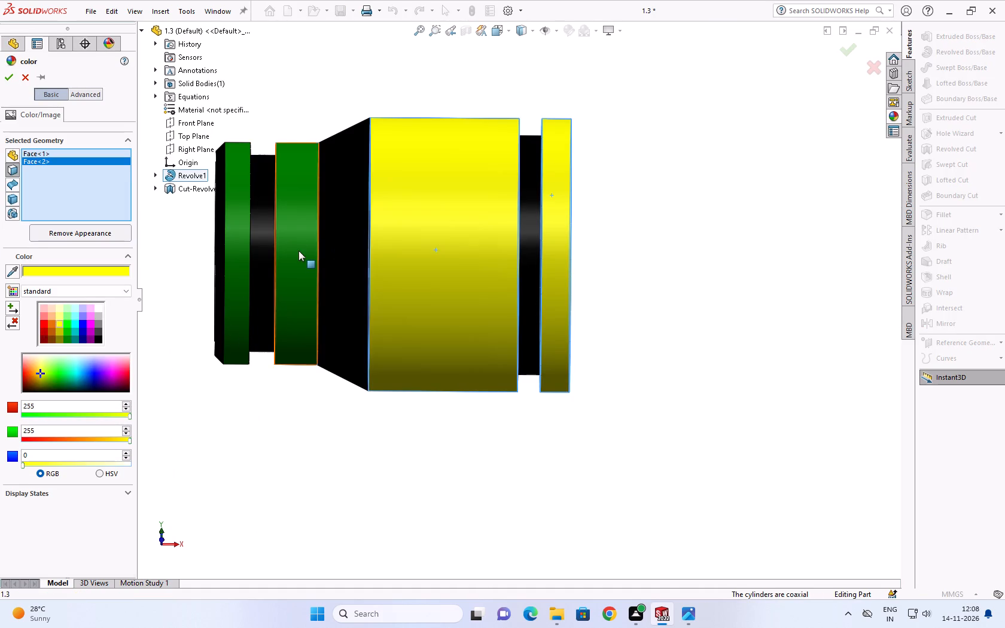
{"action": "left_click", "coordinate": [232, 252]}
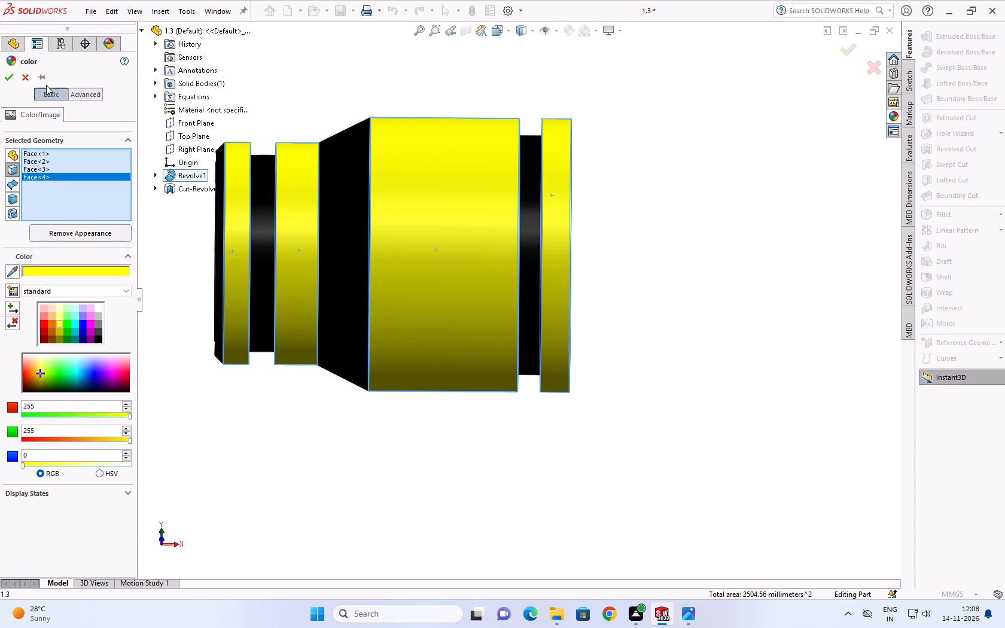
{"action": "left_click", "coordinate": [10, 78]}
Examine the yellow bushing's outer faces, grooves, tapered section and both bored ends from several directions.
{"action": "scroll", "coordinate": [597, 355], "scroll_direction": "up", "scroll_amount": 6}
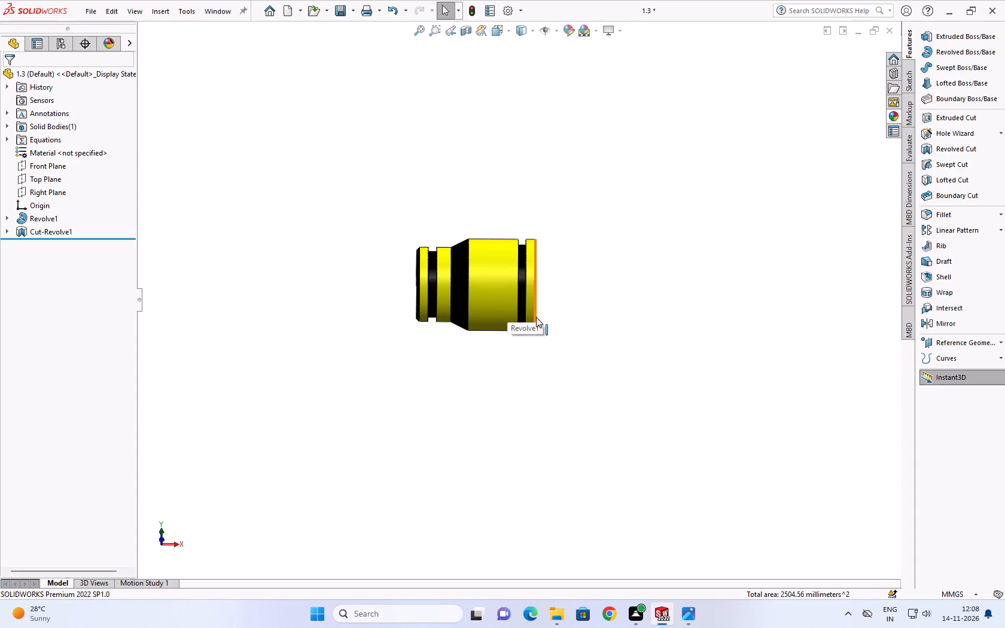
{"action": "scroll", "coordinate": [527, 307], "scroll_direction": "down", "scroll_amount": 1}
{"action": "scroll", "coordinate": [419, 258], "scroll_direction": "down", "scroll_amount": 3}
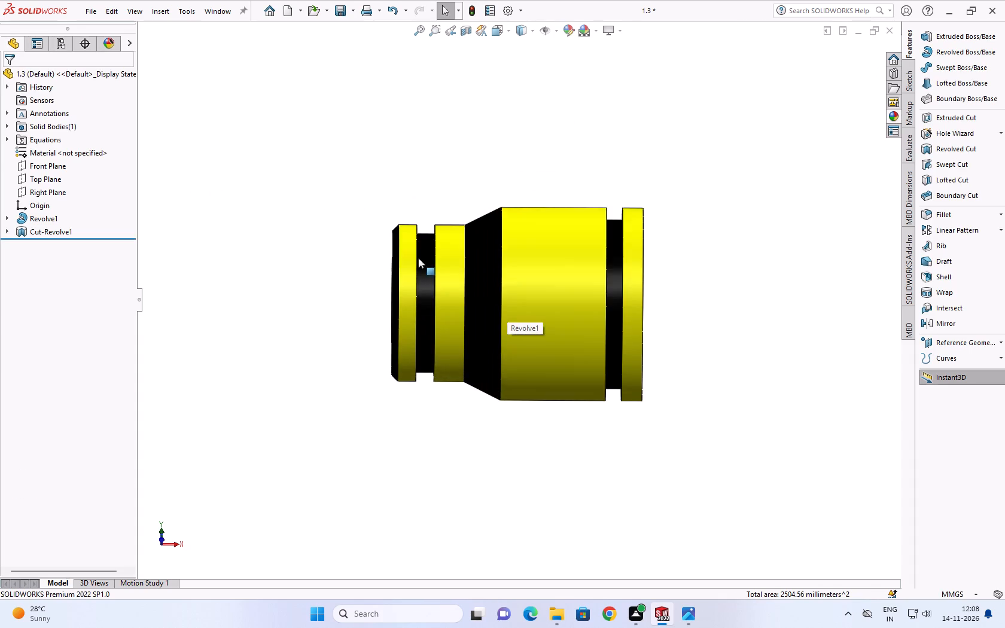
{"action": "middle_click_drag", "start_coordinate": [420, 257], "coordinate": [564, 318]}
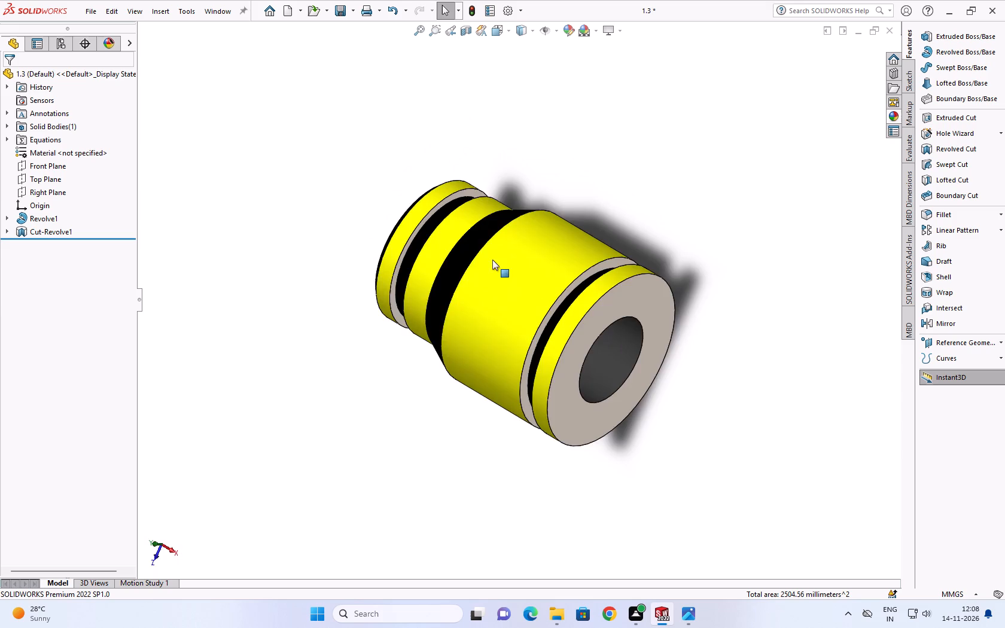
{"action": "middle_click_drag", "start_coordinate": [452, 260], "coordinate": [633, 258]}
{"action": "middle_click_drag", "start_coordinate": [471, 212], "coordinate": [455, 216]}
{"action": "middle_click_drag", "start_coordinate": [446, 220], "coordinate": [407, 258]}
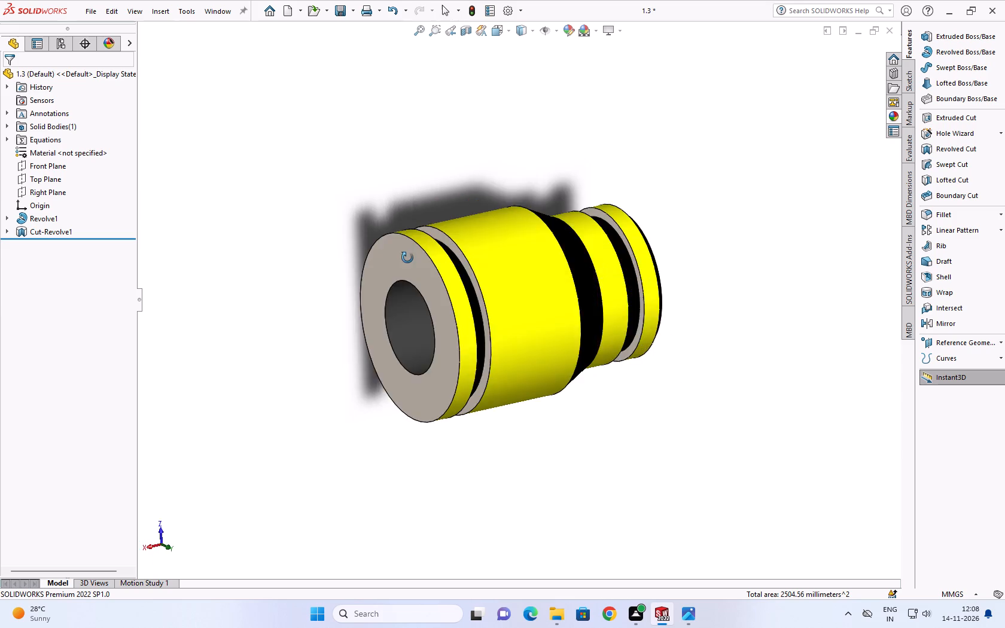
{"action": "middle_click_drag", "start_coordinate": [407, 258], "coordinate": [670, 414]}
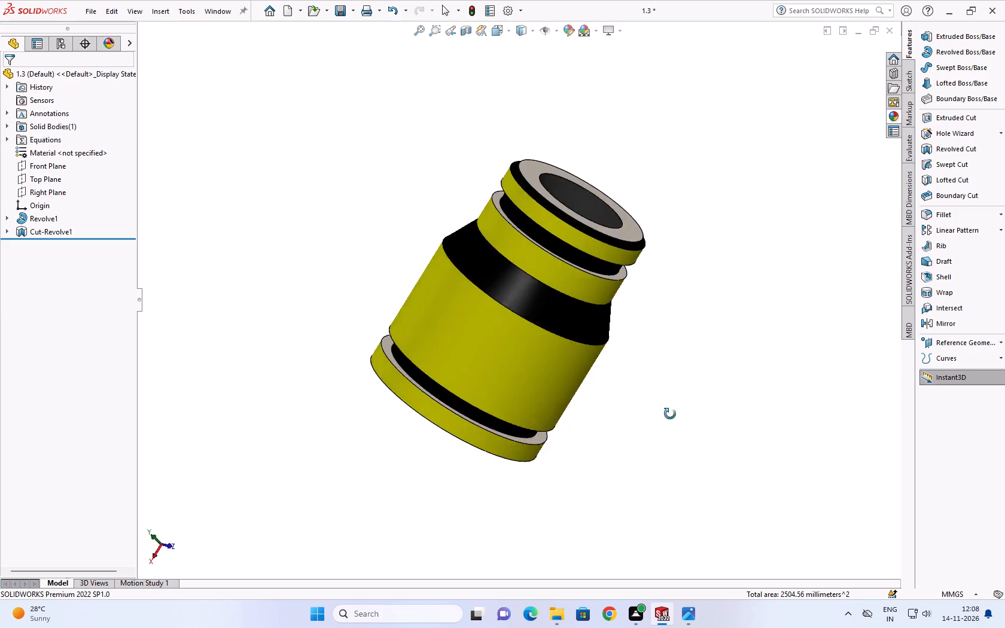
{"action": "middle_click_drag", "start_coordinate": [670, 414], "coordinate": [824, 281]}
{"action": "middle_click_drag", "start_coordinate": [824, 276], "coordinate": [644, 288]}
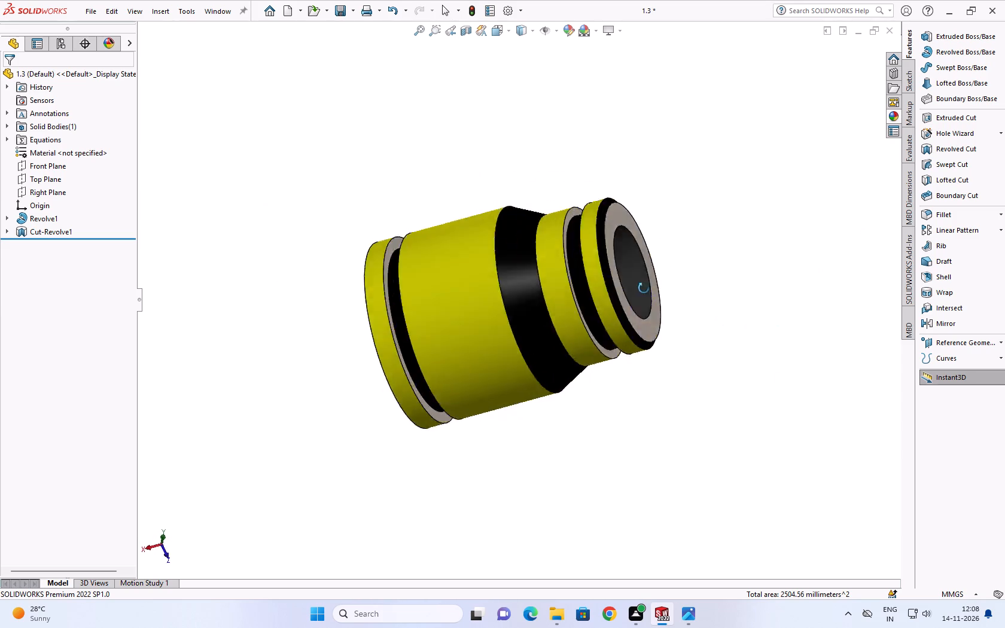
{"action": "middle_click_drag", "start_coordinate": [644, 288], "coordinate": [374, 278]}
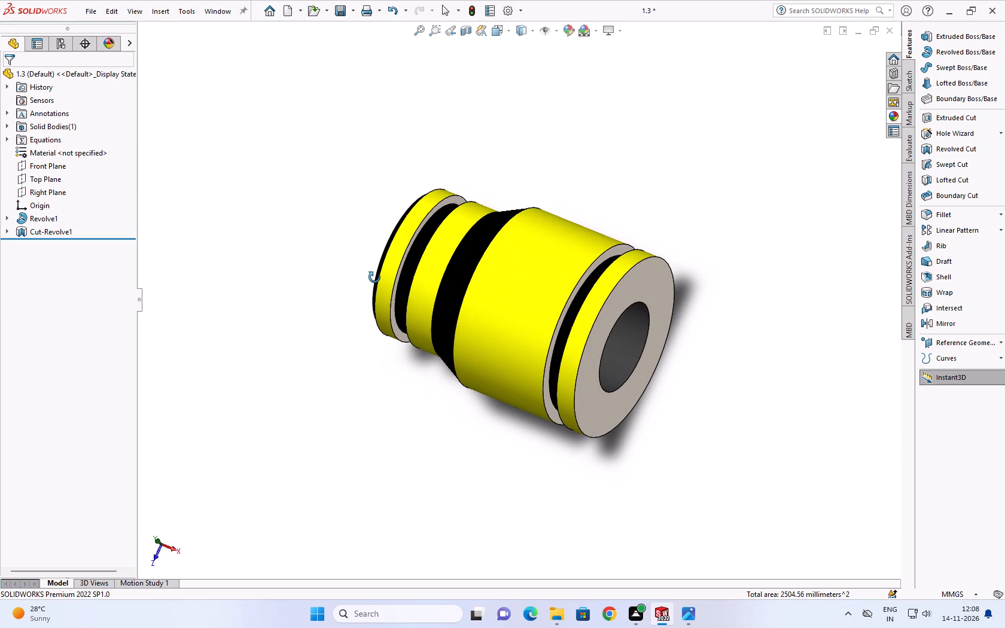
{"action": "middle_click_drag", "start_coordinate": [374, 278], "coordinate": [860, 554]}
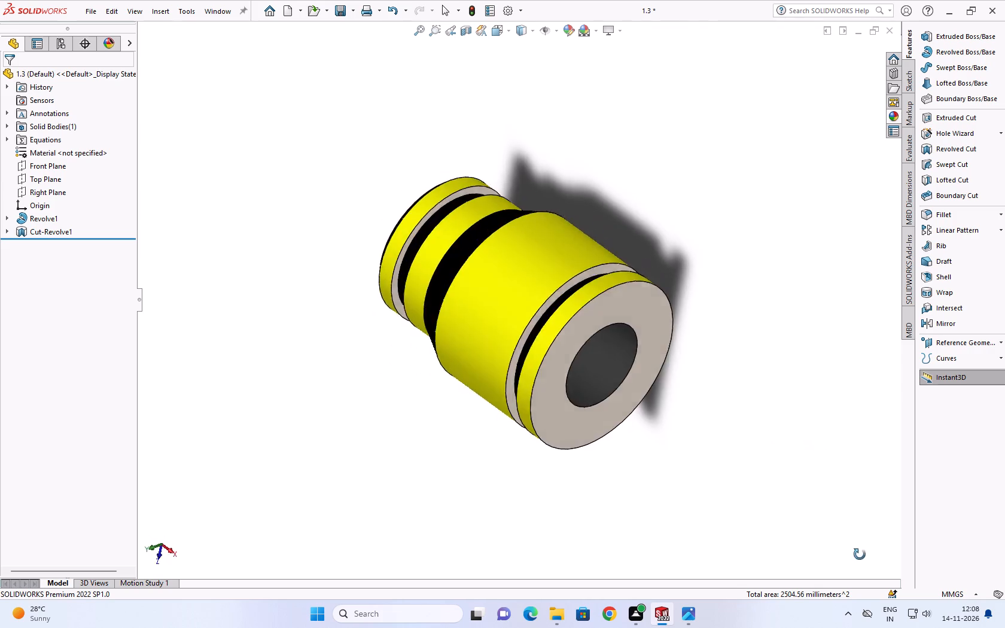
Examine the yellow bushing's outer bands, grooves and both ends, finishing in the Bottom view.
{"action": "middle_click_drag", "start_coordinate": [860, 554], "coordinate": [1004, 273]}
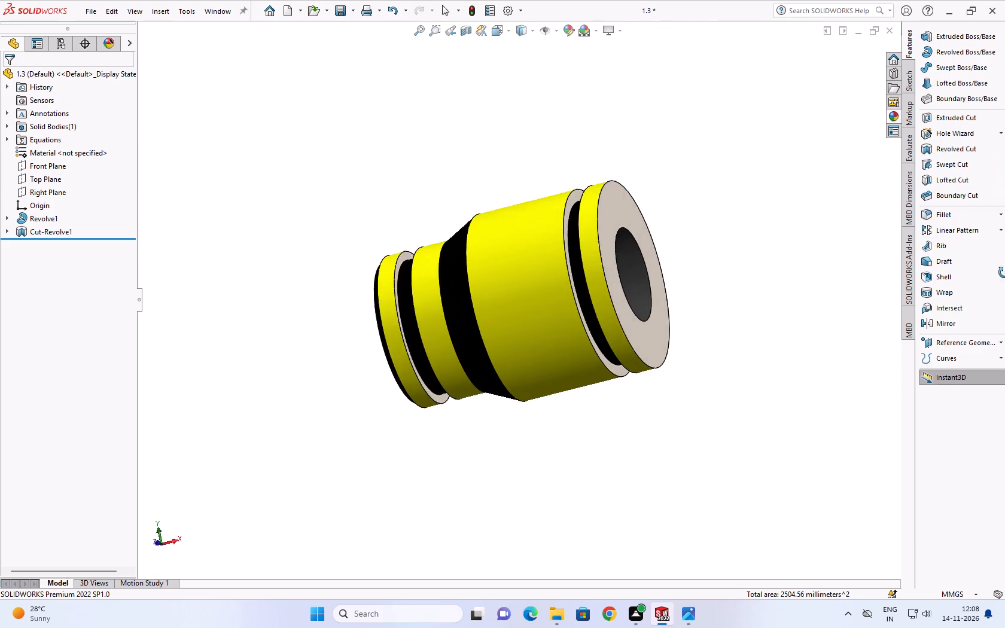
{"action": "middle_click_drag", "start_coordinate": [1004, 273], "coordinate": [1004, 267]}
{"action": "scroll", "coordinate": [603, 328], "scroll_direction": "up", "scroll_amount": 3}
{"action": "scroll", "coordinate": [617, 315], "scroll_direction": "down", "scroll_amount": 1}
{"action": "middle_click_drag", "start_coordinate": [617, 315], "coordinate": [680, 297]}
{"action": "right_click_drag", "start_coordinate": [718, 231], "coordinate": [700, 464]}
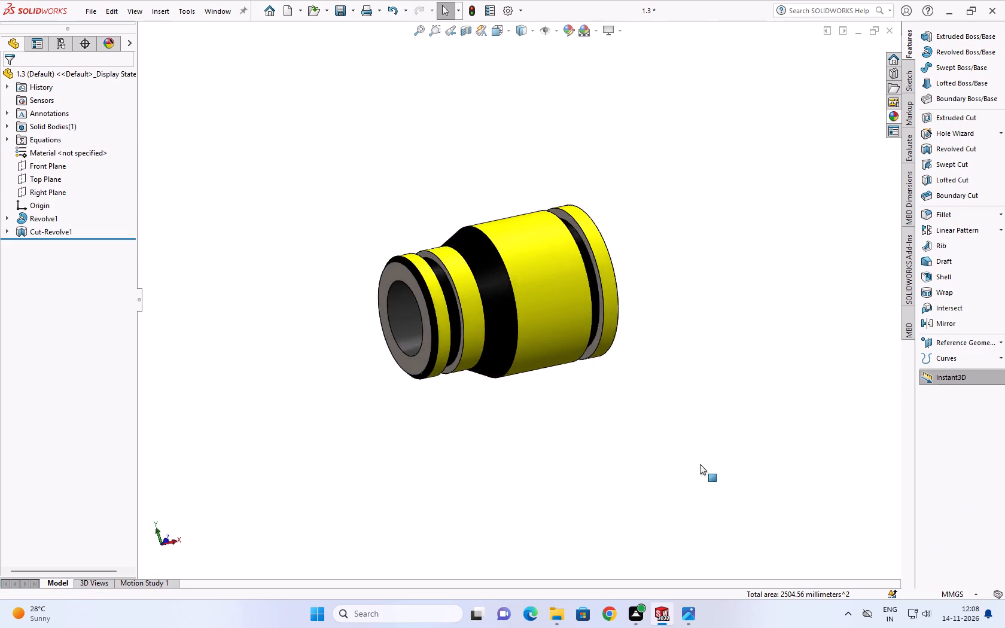
{"action": "right_click_drag", "start_coordinate": [700, 464], "coordinate": [700, 465]}
{"action": "scroll", "coordinate": [501, 175], "scroll_direction": "up", "scroll_amount": 5}
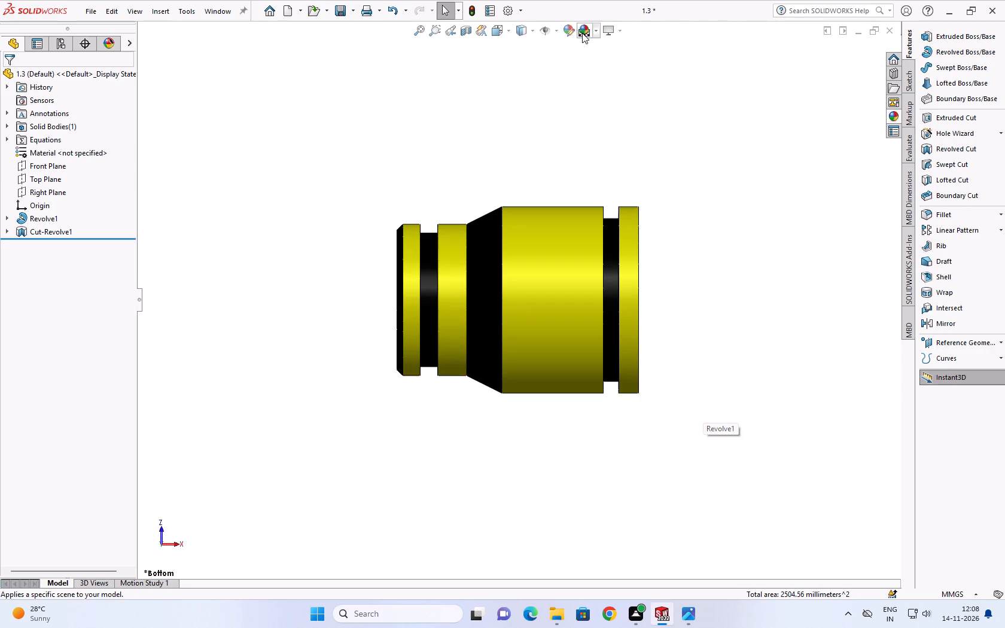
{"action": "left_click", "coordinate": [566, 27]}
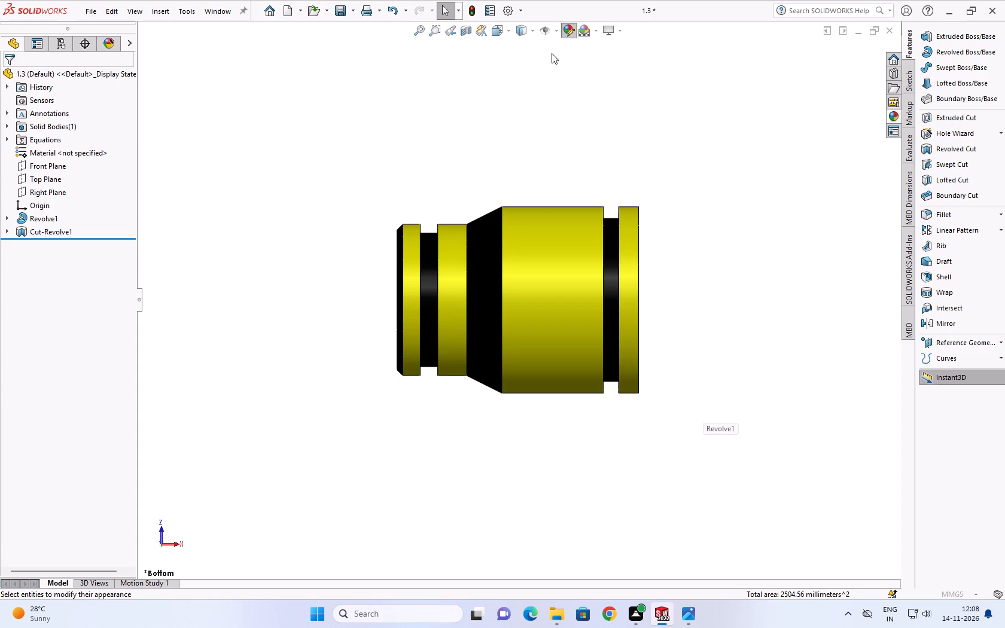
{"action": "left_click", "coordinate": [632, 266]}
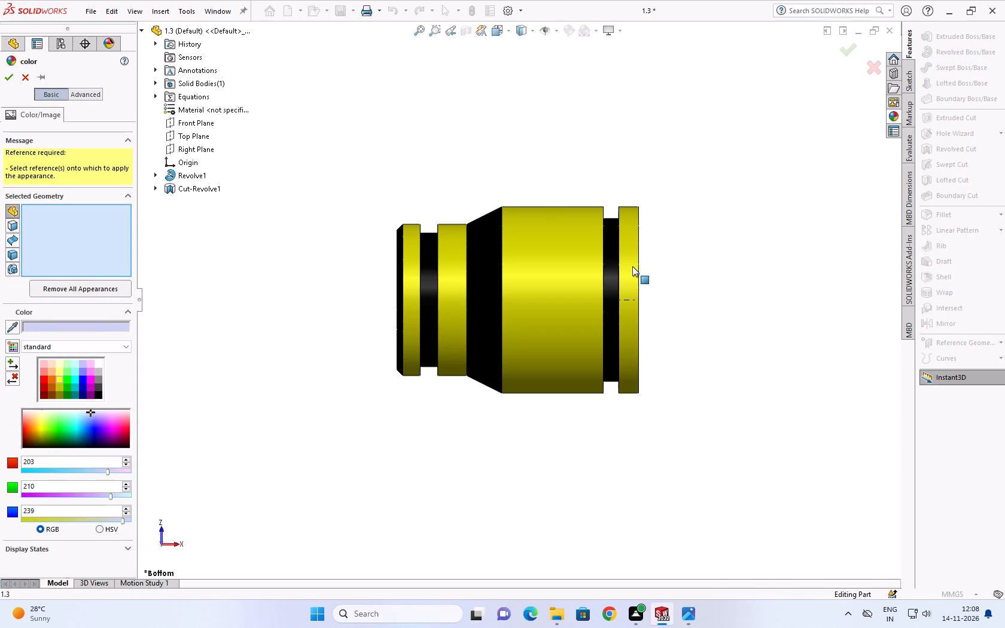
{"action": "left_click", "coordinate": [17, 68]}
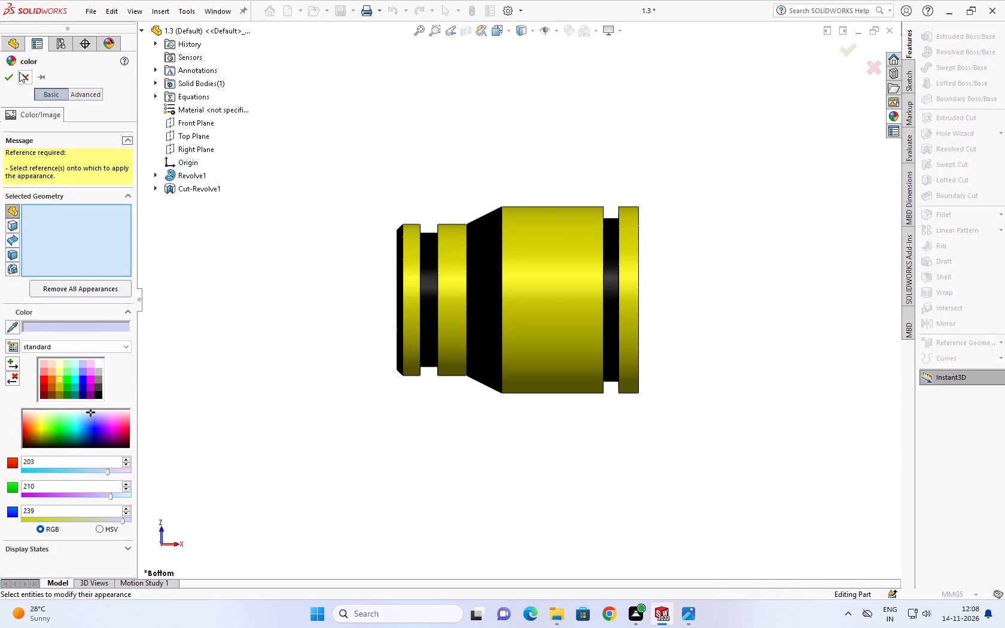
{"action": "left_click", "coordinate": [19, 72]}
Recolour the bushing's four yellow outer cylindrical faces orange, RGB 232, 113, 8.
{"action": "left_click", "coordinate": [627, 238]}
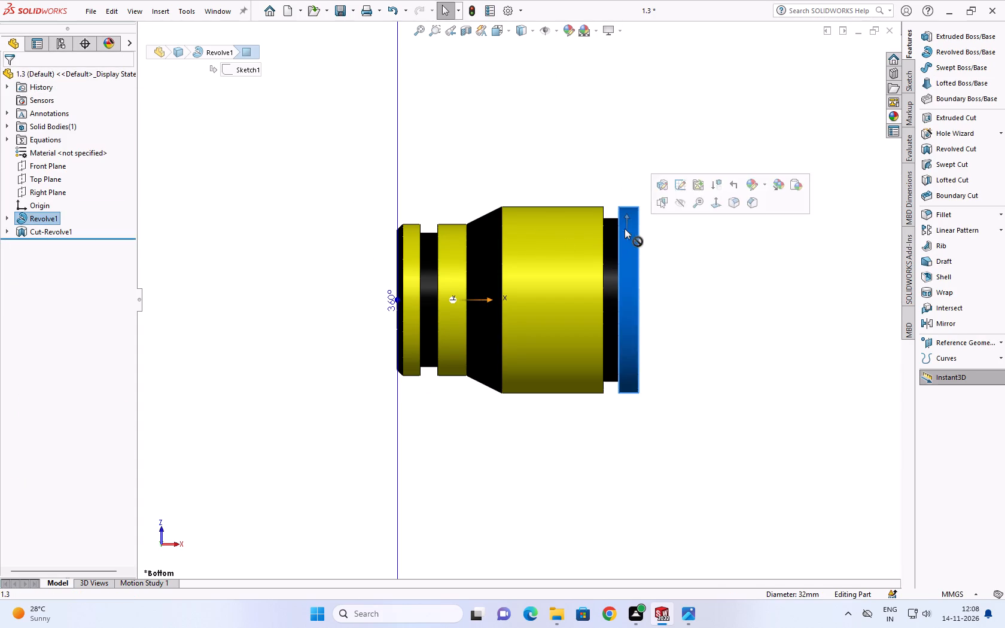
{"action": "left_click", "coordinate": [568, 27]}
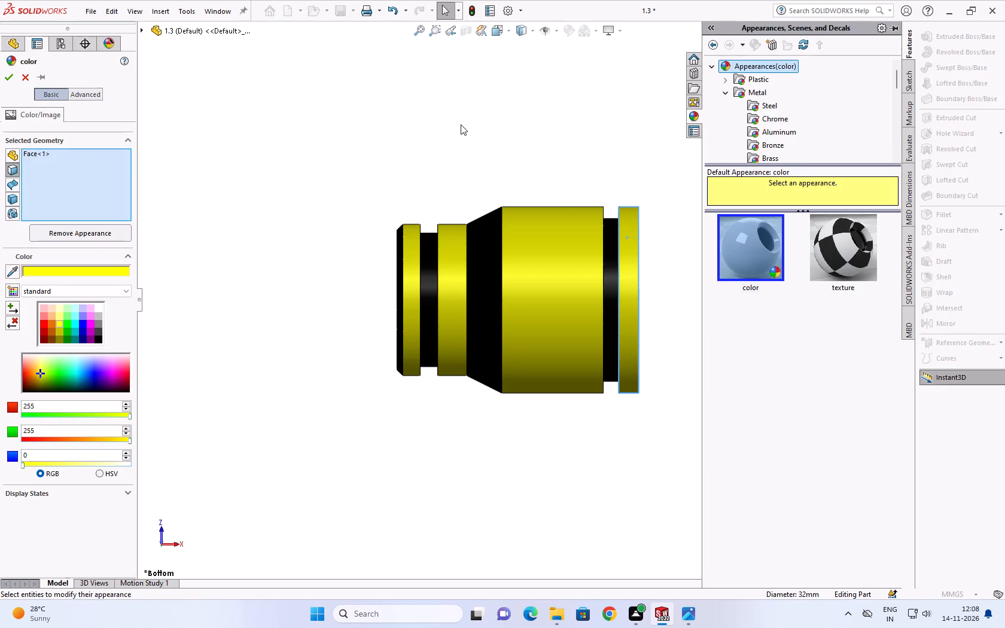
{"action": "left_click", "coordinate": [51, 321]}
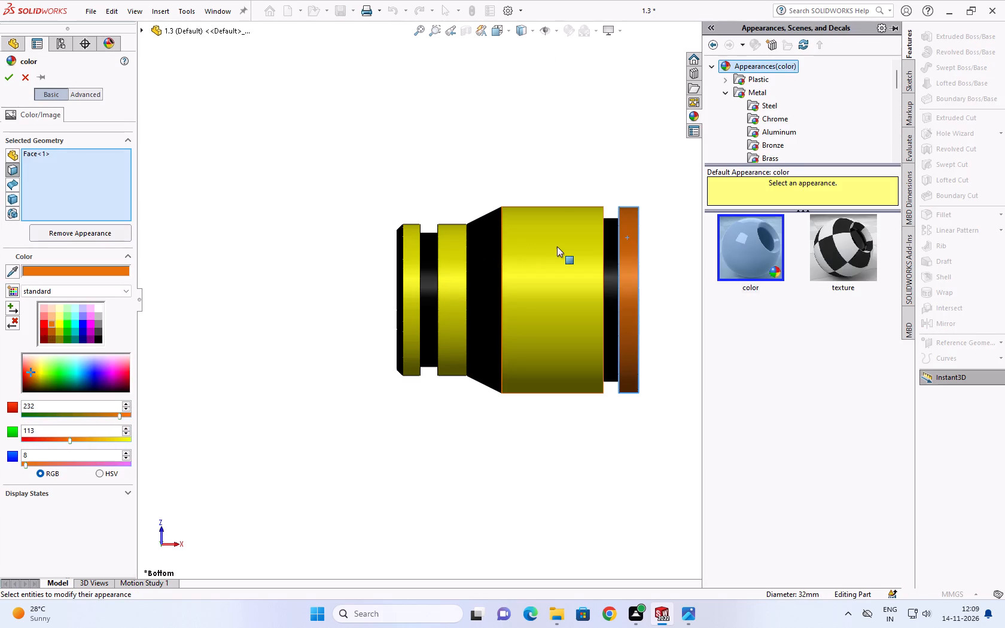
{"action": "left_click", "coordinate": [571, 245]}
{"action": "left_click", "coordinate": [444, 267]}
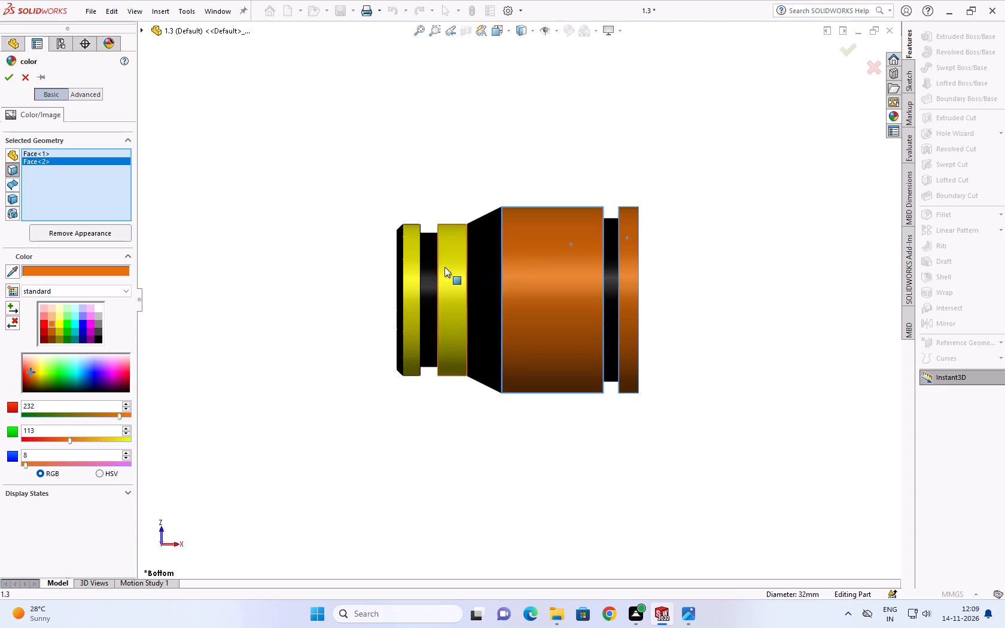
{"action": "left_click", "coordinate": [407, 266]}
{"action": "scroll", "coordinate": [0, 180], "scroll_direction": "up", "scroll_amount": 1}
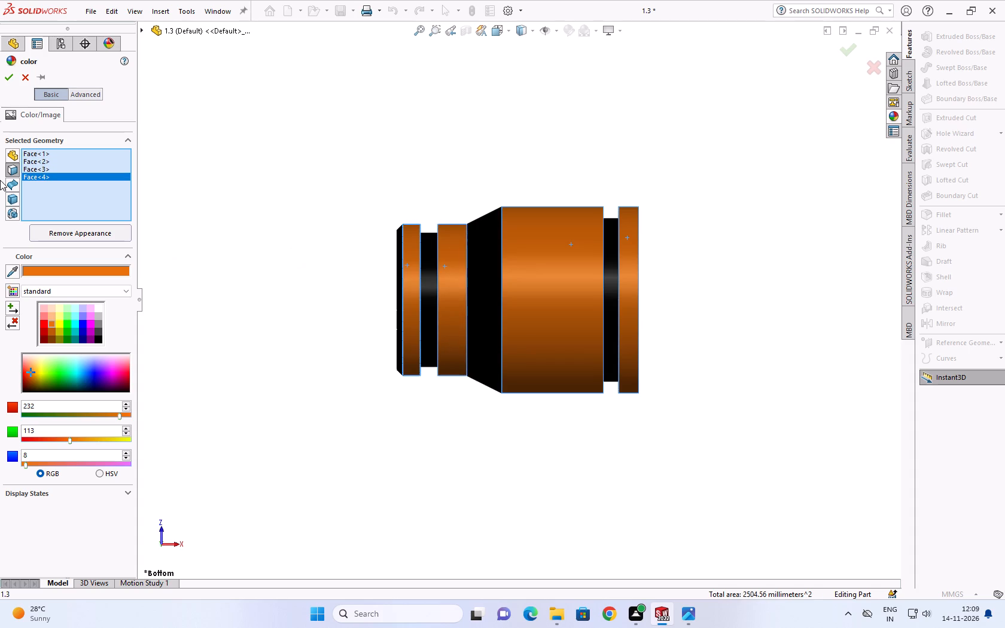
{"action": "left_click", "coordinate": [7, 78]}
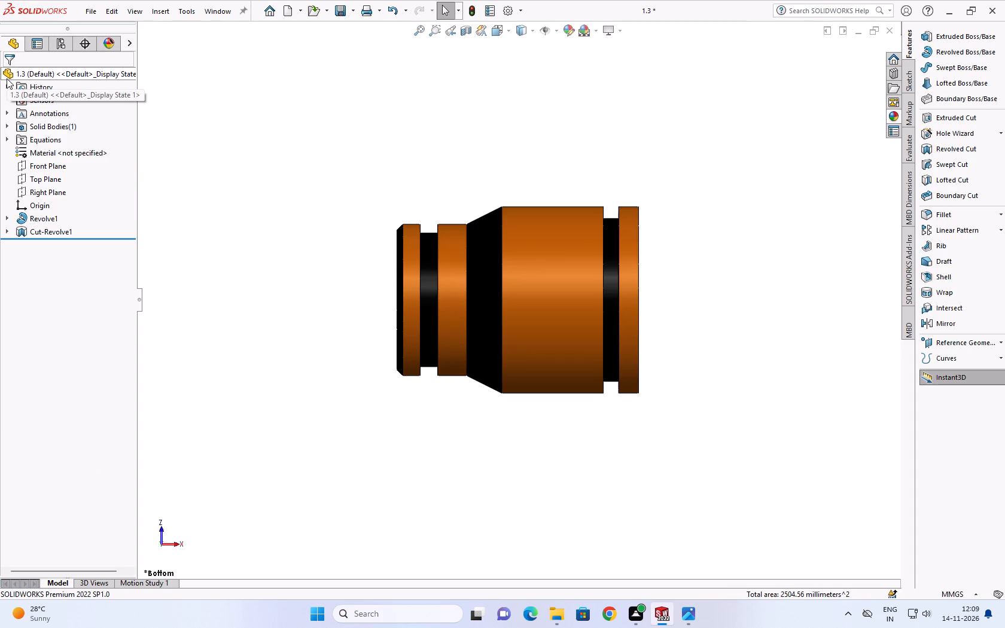
Examine the orange bushing's outer faces, grooves, tapered section and both bored ends from several directions and distances.
{"action": "scroll", "coordinate": [480, 143], "scroll_direction": "down", "scroll_amount": 3}
{"action": "scroll", "coordinate": [559, 330], "scroll_direction": "up", "scroll_amount": 4}
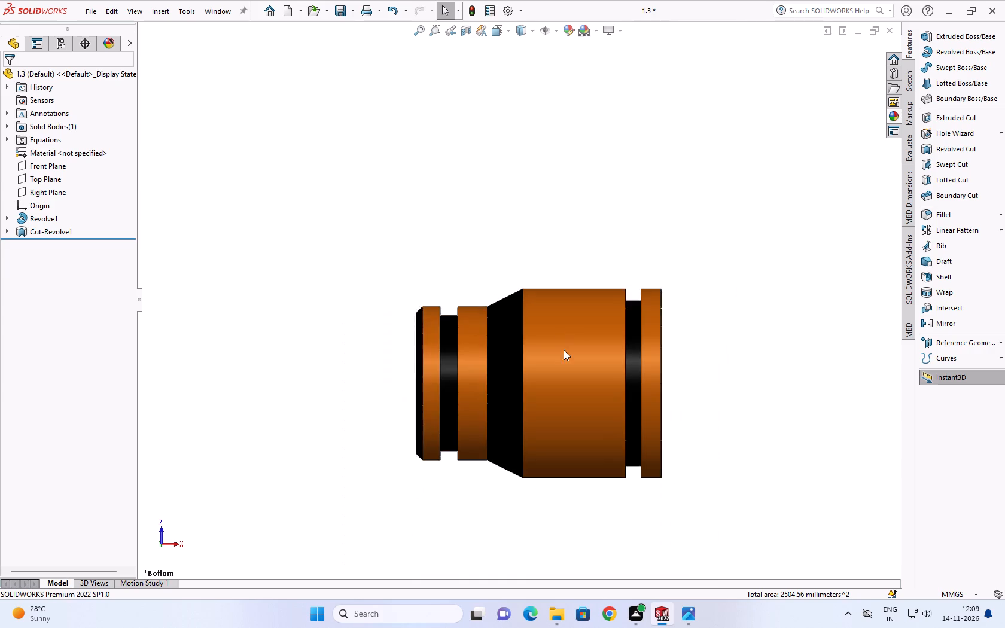
{"action": "scroll", "coordinate": [564, 350], "scroll_direction": "up", "scroll_amount": 2}
{"action": "middle_click_drag", "start_coordinate": [564, 350], "coordinate": [537, 417]}
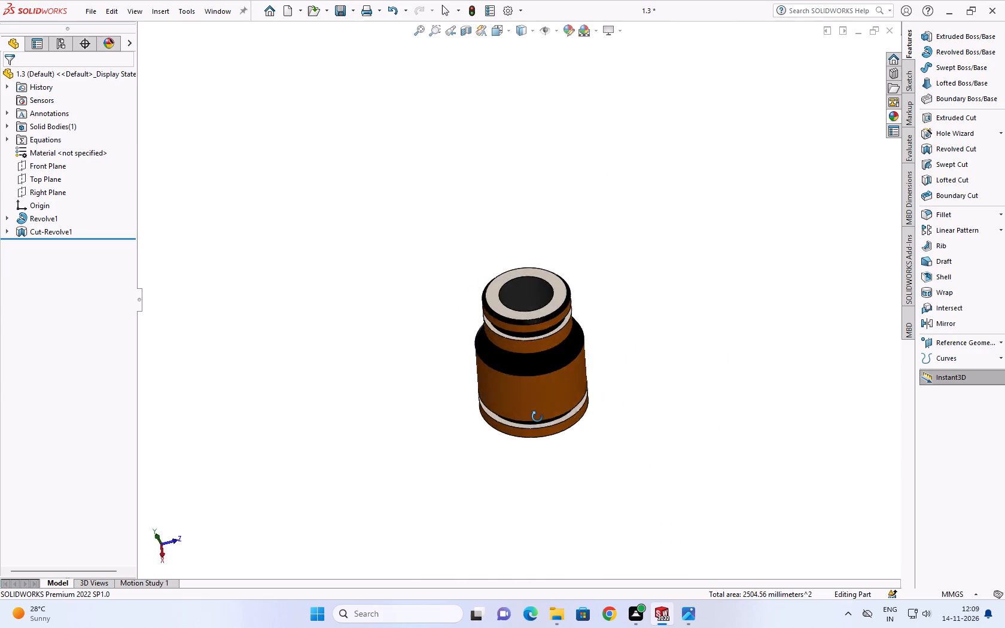
{"action": "middle_click_drag", "start_coordinate": [537, 417], "coordinate": [556, 419]}
{"action": "scroll", "coordinate": [556, 420], "scroll_direction": "down", "scroll_amount": 3}
{"action": "scroll", "coordinate": [520, 368], "scroll_direction": "down", "scroll_amount": 3}
{"action": "scroll", "coordinate": [519, 368], "scroll_direction": "up", "scroll_amount": 4}
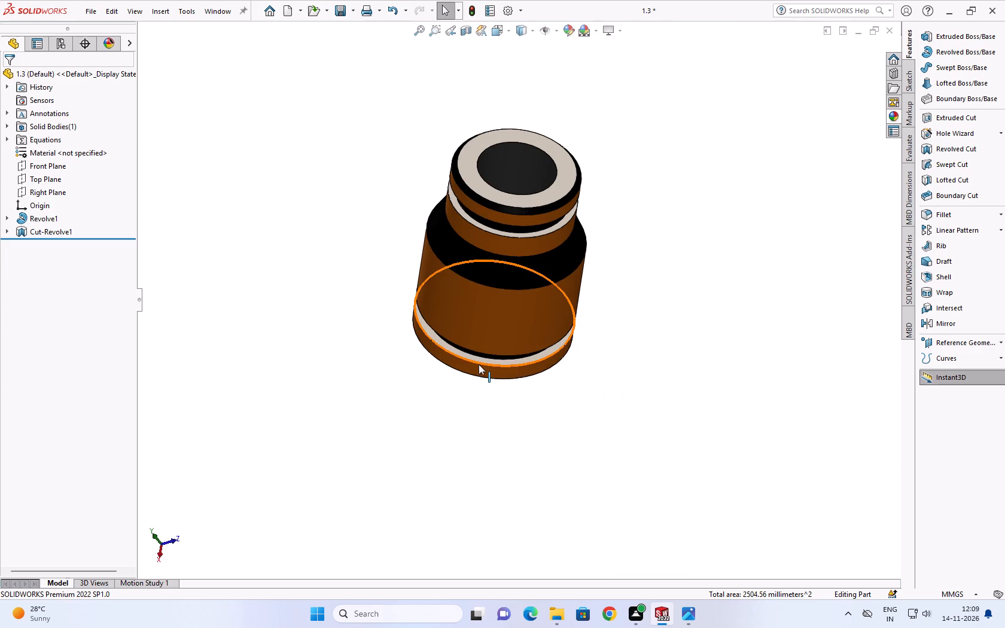
{"action": "scroll", "coordinate": [479, 364], "scroll_direction": "up", "scroll_amount": 1}
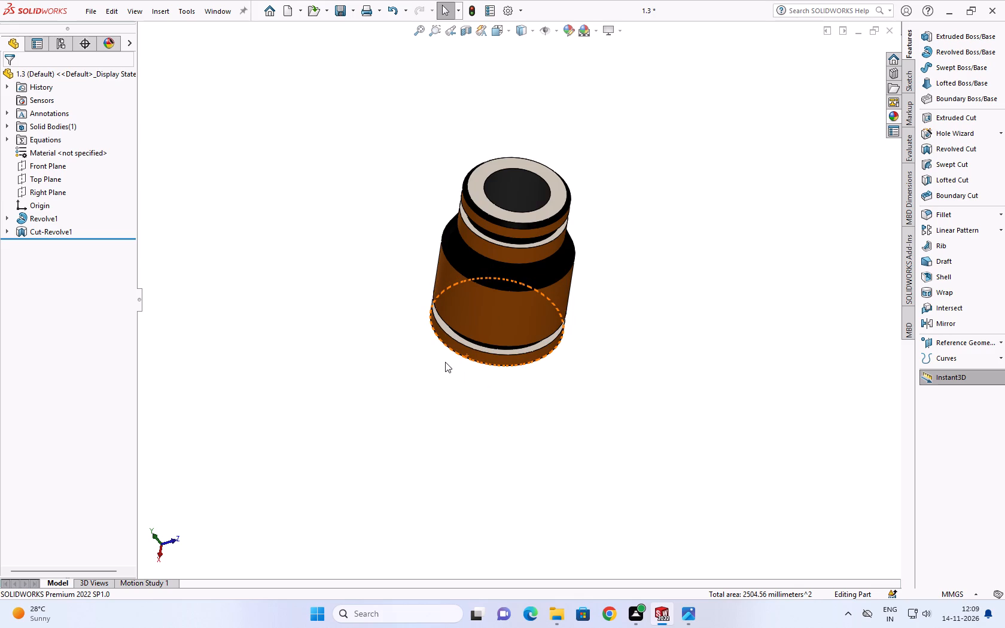
{"action": "scroll", "coordinate": [454, 358], "scroll_direction": "down", "scroll_amount": 2}
{"action": "middle_click_drag", "start_coordinate": [466, 329], "coordinate": [535, 227]}
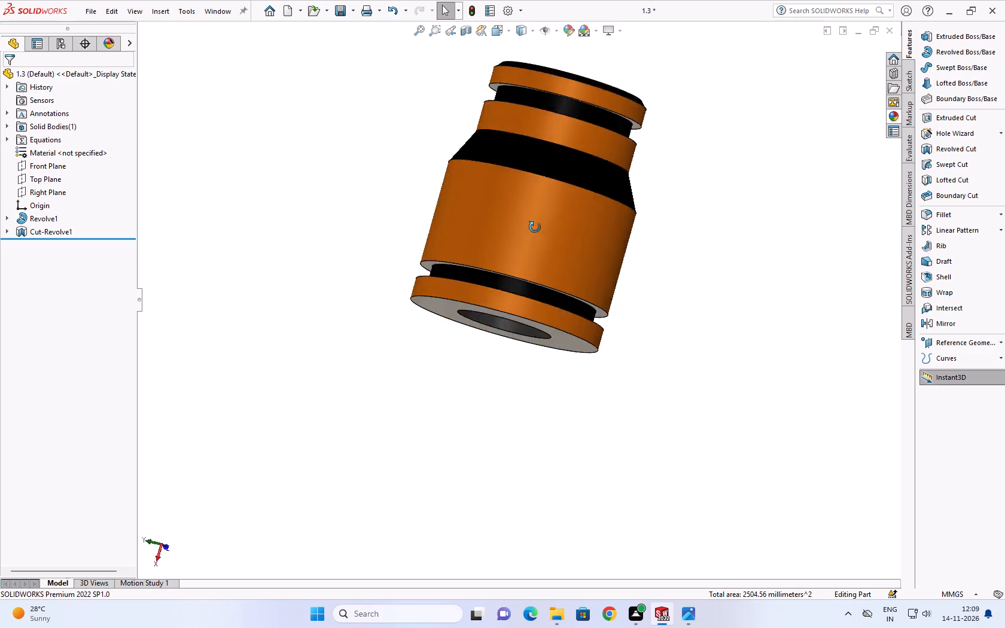
{"action": "middle_click_drag", "start_coordinate": [535, 227], "coordinate": [829, 331]}
{"action": "scroll", "coordinate": [563, 173], "scroll_direction": "down", "scroll_amount": 1}
{"action": "middle_click_drag", "start_coordinate": [561, 173], "coordinate": [473, 279]}
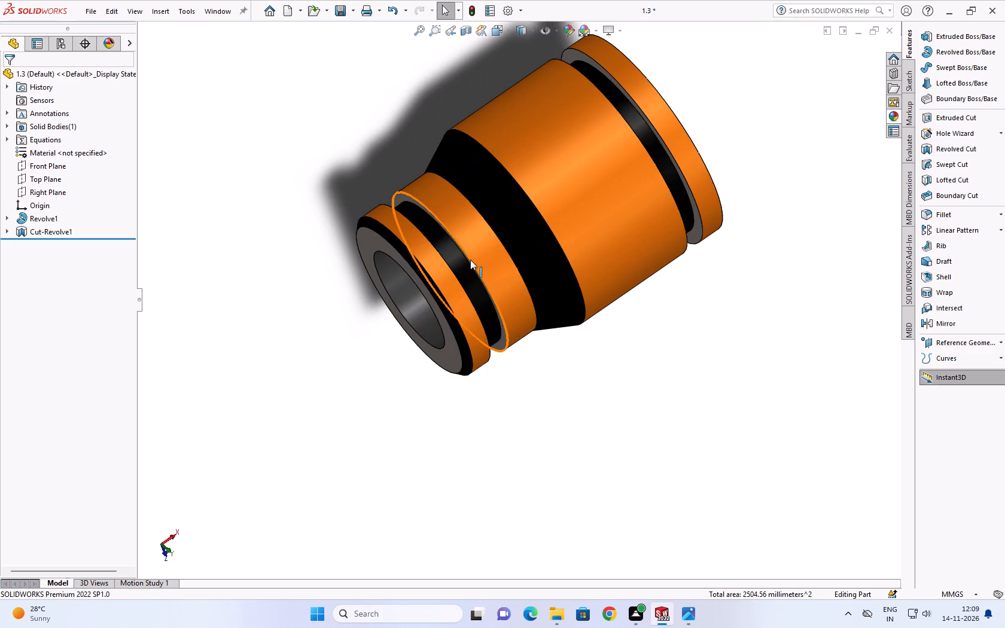
{"action": "scroll", "coordinate": [528, 248], "scroll_direction": "down", "scroll_amount": 2}
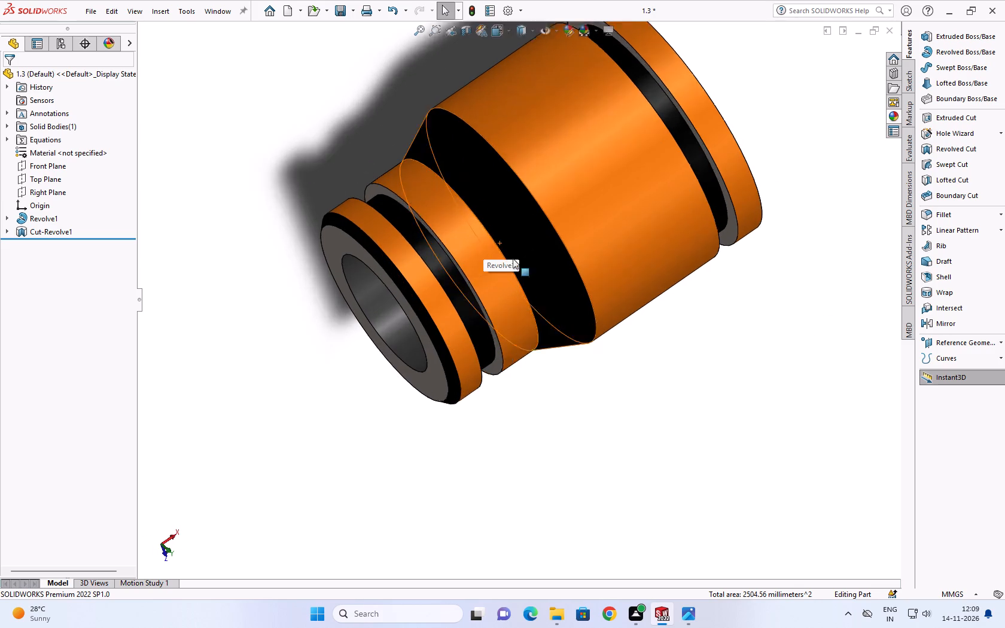
{"action": "scroll", "coordinate": [491, 241], "scroll_direction": "up", "scroll_amount": 7}
{"action": "scroll", "coordinate": [480, 218], "scroll_direction": "down", "scroll_amount": 1}
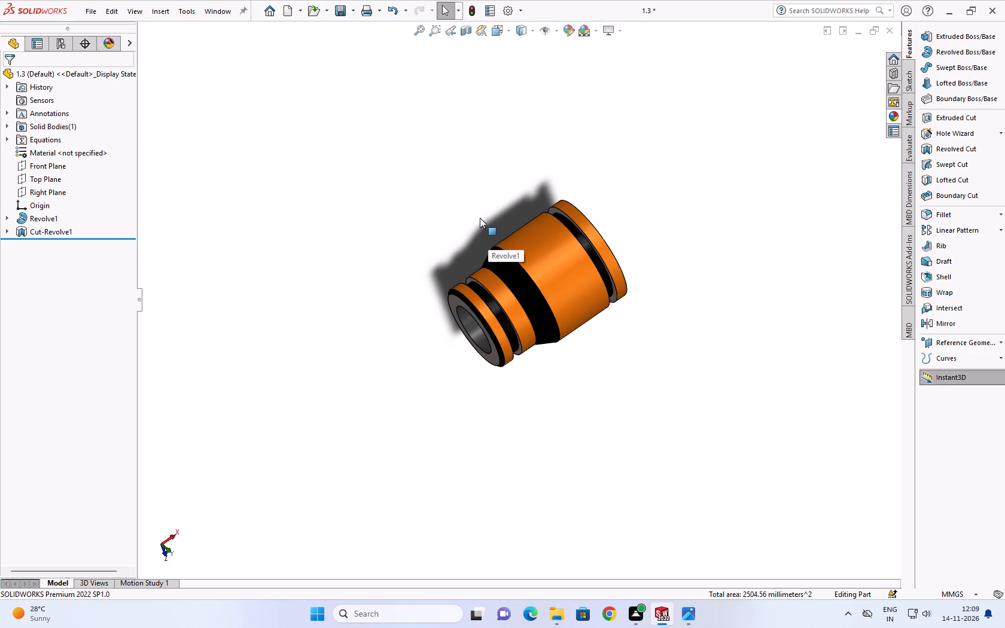
{"action": "scroll", "coordinate": [480, 212], "scroll_direction": "up", "scroll_amount": 2}
{"action": "scroll", "coordinate": [480, 212], "scroll_direction": "down", "scroll_amount": 4}
{"action": "scroll", "coordinate": [494, 282], "scroll_direction": "up", "scroll_amount": 3}
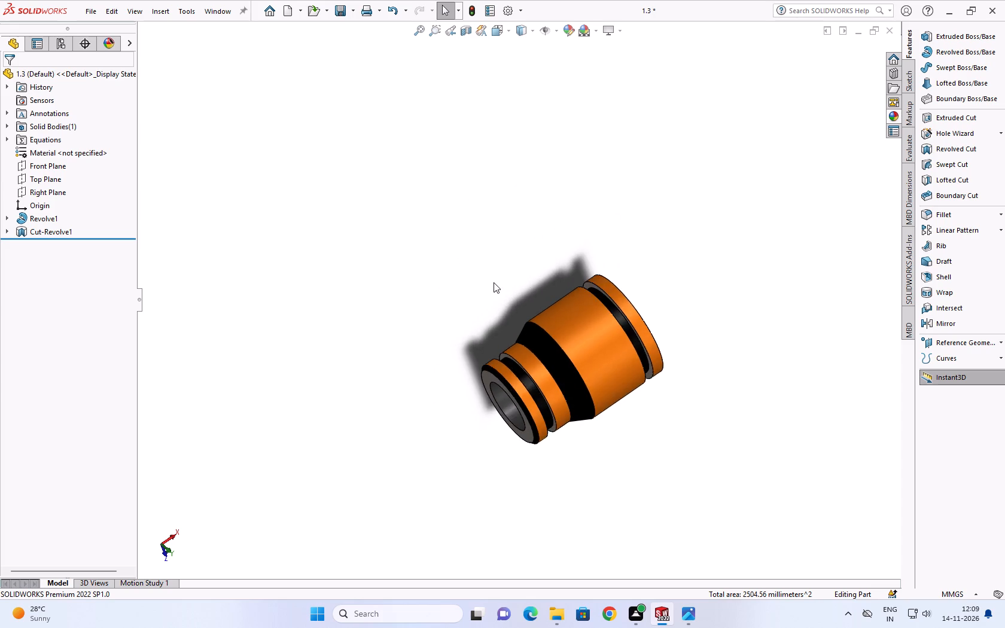
{"action": "scroll", "coordinate": [517, 376], "scroll_direction": "up", "scroll_amount": 4}
{"action": "scroll", "coordinate": [569, 350], "scroll_direction": "up", "scroll_amount": 4}
{"action": "middle_click_drag", "start_coordinate": [552, 327], "coordinate": [670, 259]}
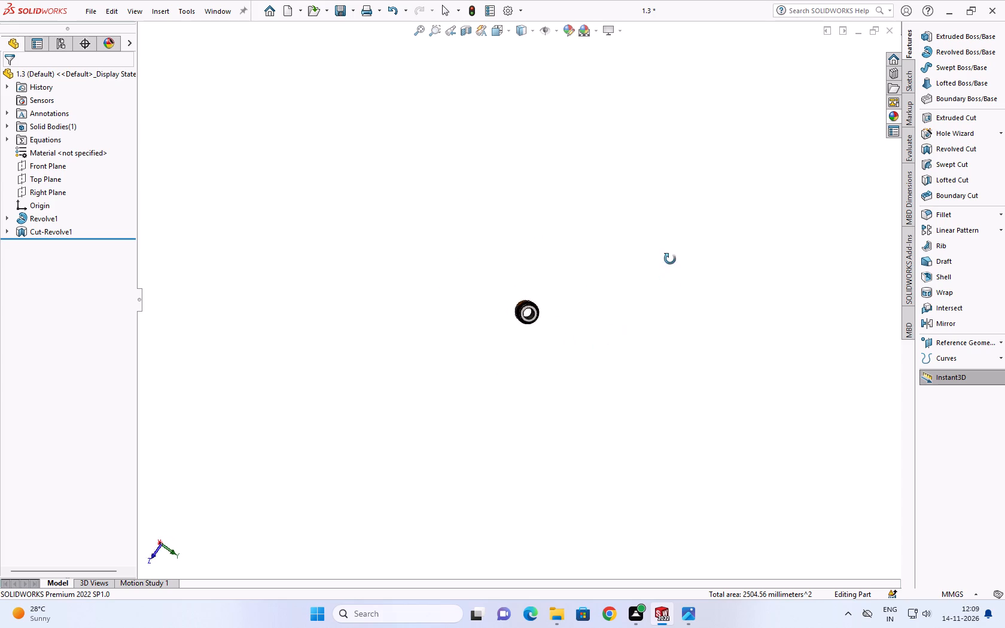
{"action": "middle_click_drag", "start_coordinate": [670, 259], "coordinate": [815, 281]}
{"action": "scroll", "coordinate": [677, 282], "scroll_direction": "down", "scroll_amount": 4}
{"action": "scroll", "coordinate": [424, 328], "scroll_direction": "down", "scroll_amount": 3}
{"action": "scroll", "coordinate": [276, 370], "scroll_direction": "up", "scroll_amount": 5}
{"action": "scroll", "coordinate": [290, 339], "scroll_direction": "down", "scroll_amount": 2}
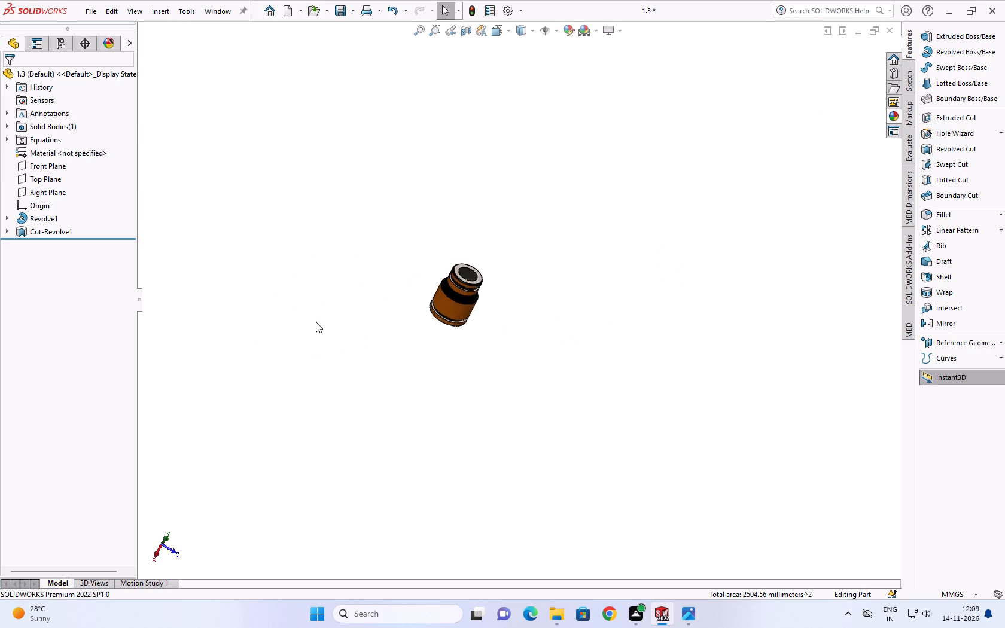
{"action": "scroll", "coordinate": [316, 322], "scroll_direction": "down", "scroll_amount": 3}
{"action": "scroll", "coordinate": [786, 300], "scroll_direction": "down", "scroll_amount": 4}
{"action": "middle_click_drag", "start_coordinate": [479, 149], "coordinate": [830, 286]}
In the Bottom view, recolour the bushing's four orange outer cylindrical faces bright green, RGB 0, 255, 0.
{"action": "right_click_drag", "start_coordinate": [835, 212], "coordinate": [742, 437]}
{"action": "scroll", "coordinate": [761, 416], "scroll_direction": "up", "scroll_amount": 5}
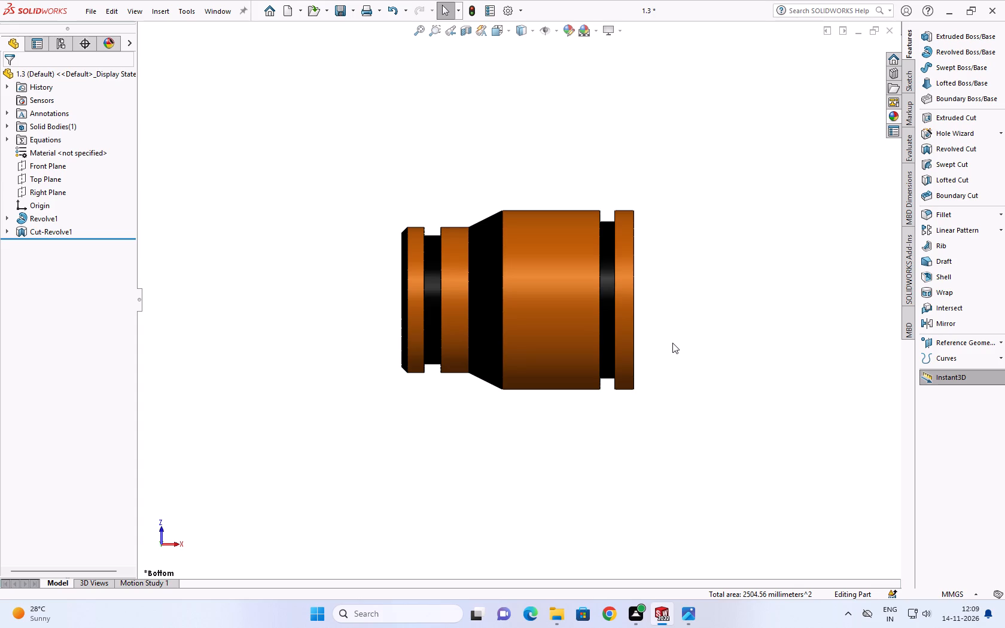
{"action": "scroll", "coordinate": [605, 359], "scroll_direction": "up", "scroll_amount": 2}
{"action": "scroll", "coordinate": [547, 341], "scroll_direction": "down", "scroll_amount": 1}
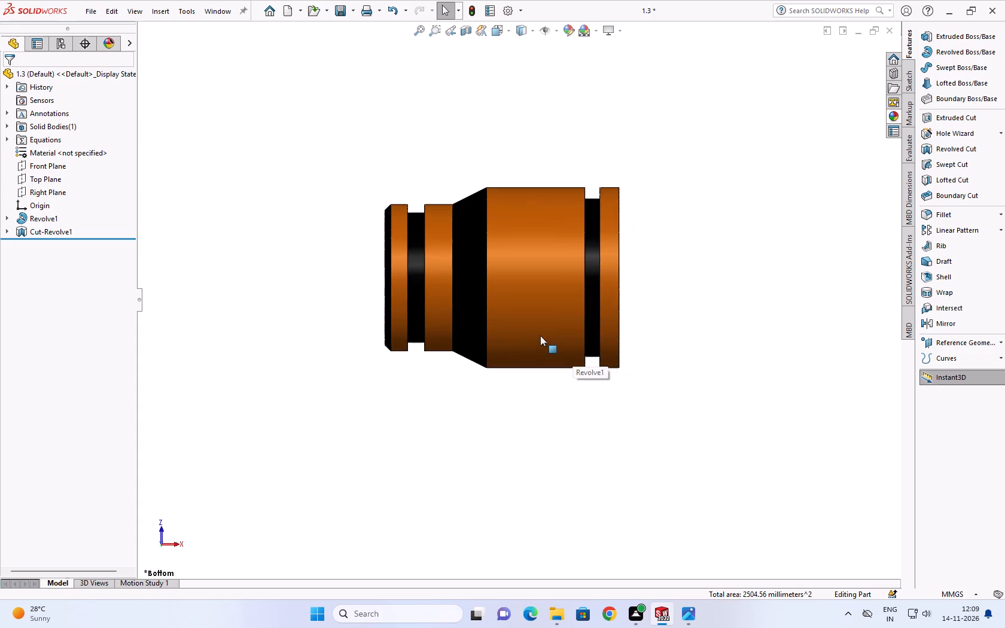
{"action": "scroll", "coordinate": [540, 336], "scroll_direction": "down", "scroll_amount": 2}
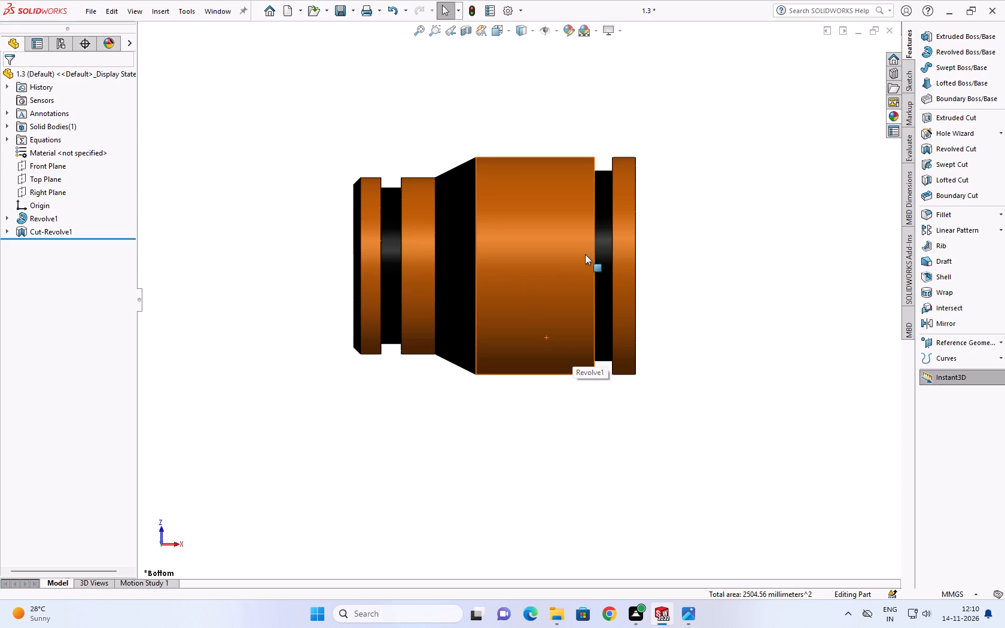
{"action": "left_click", "coordinate": [625, 256]}
{"action": "left_click", "coordinate": [568, 29]}
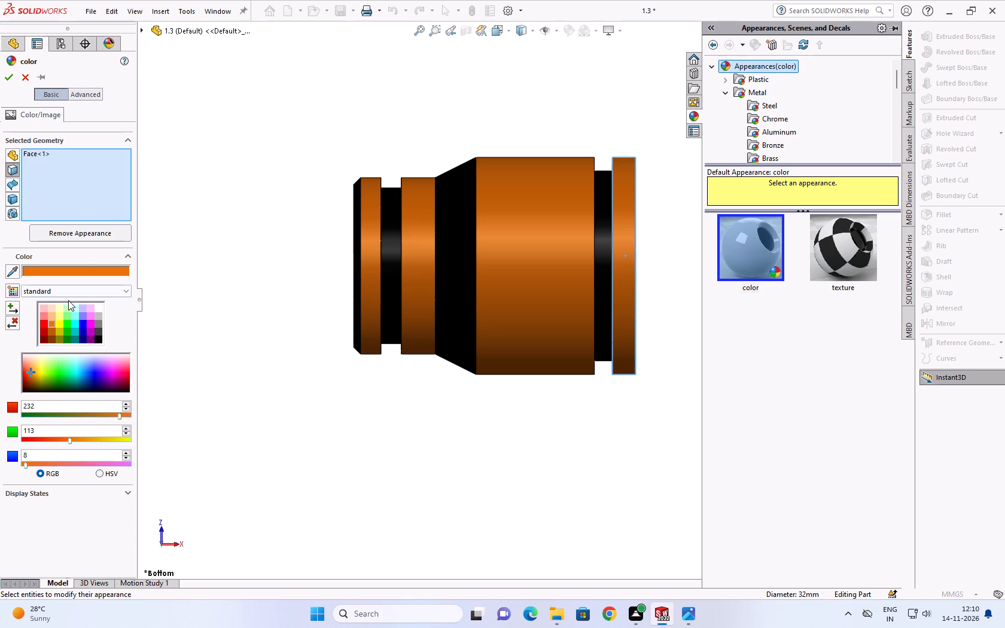
{"action": "left_click", "coordinate": [66, 325]}
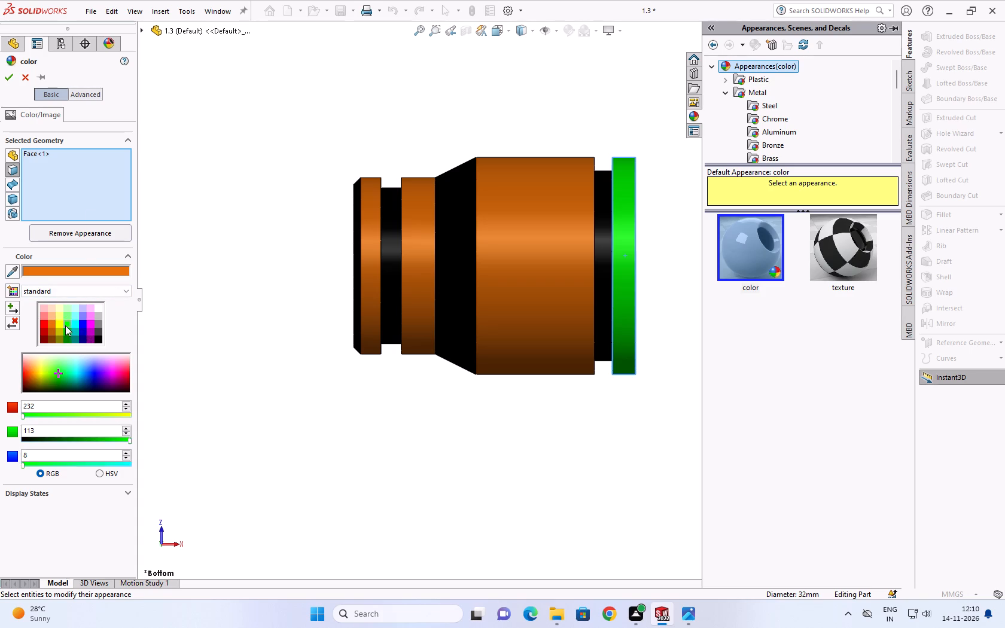
{"action": "left_click", "coordinate": [540, 230]}
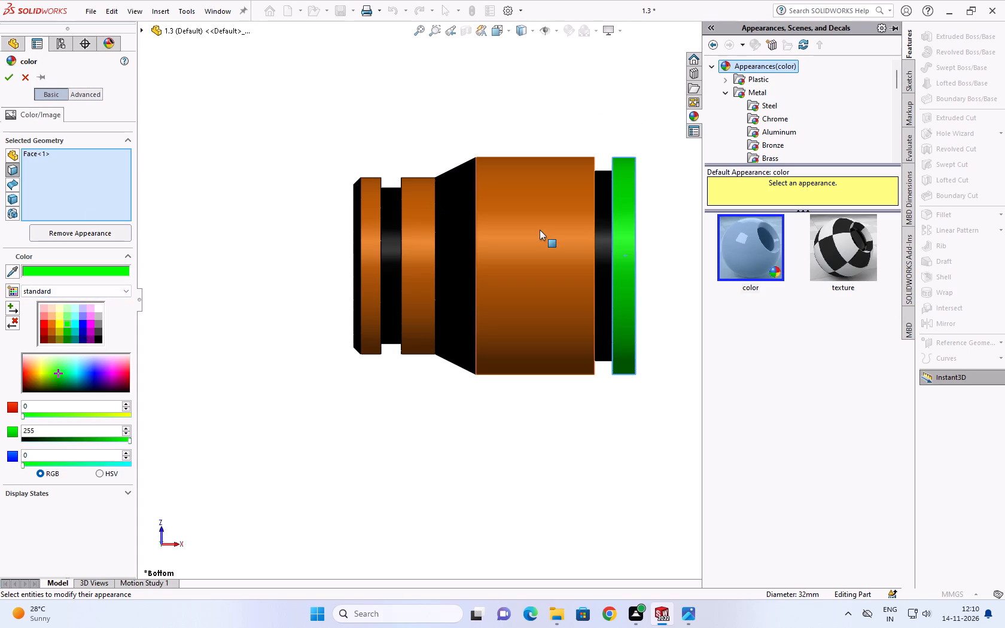
{"action": "left_click", "coordinate": [407, 254]}
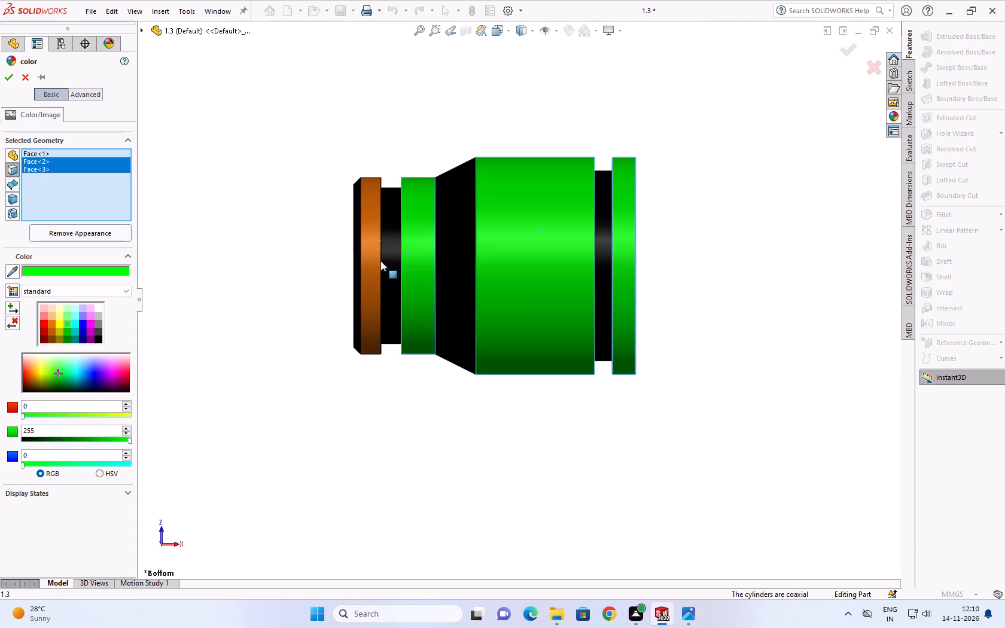
{"action": "left_click", "coordinate": [371, 270]}
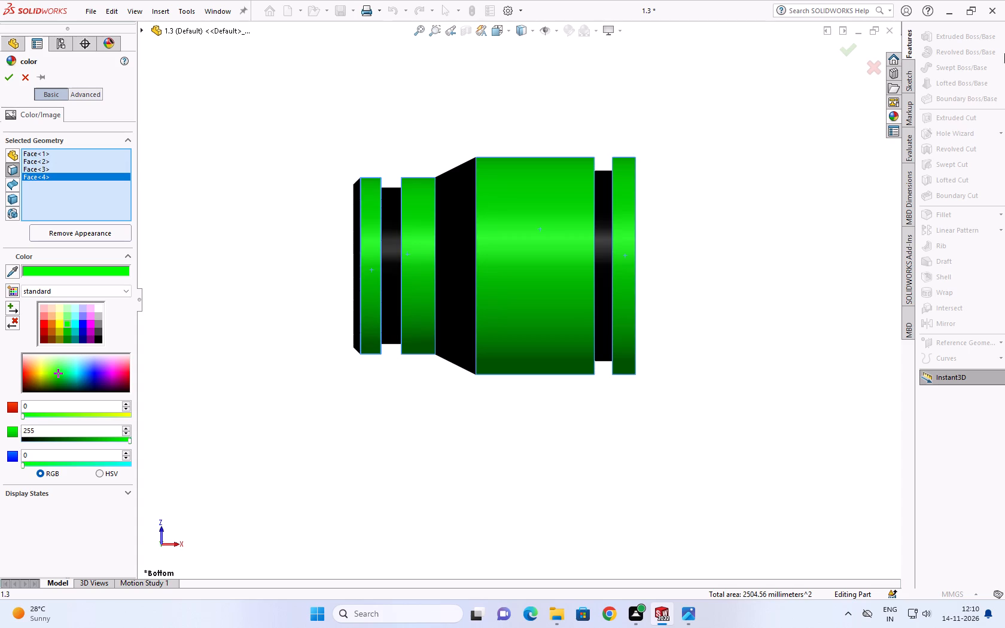
{"action": "left_click", "coordinate": [10, 76]}
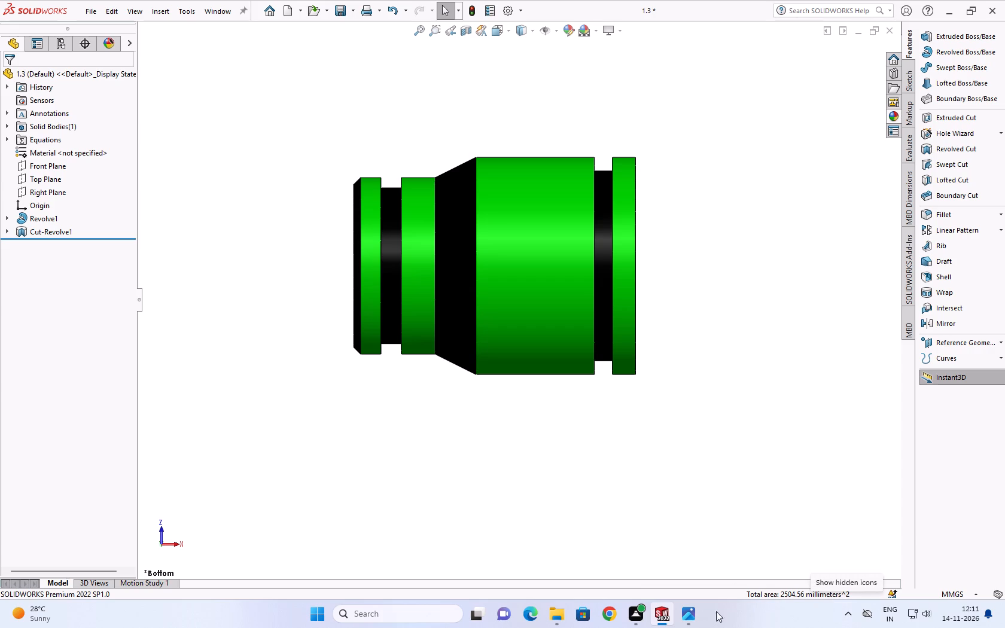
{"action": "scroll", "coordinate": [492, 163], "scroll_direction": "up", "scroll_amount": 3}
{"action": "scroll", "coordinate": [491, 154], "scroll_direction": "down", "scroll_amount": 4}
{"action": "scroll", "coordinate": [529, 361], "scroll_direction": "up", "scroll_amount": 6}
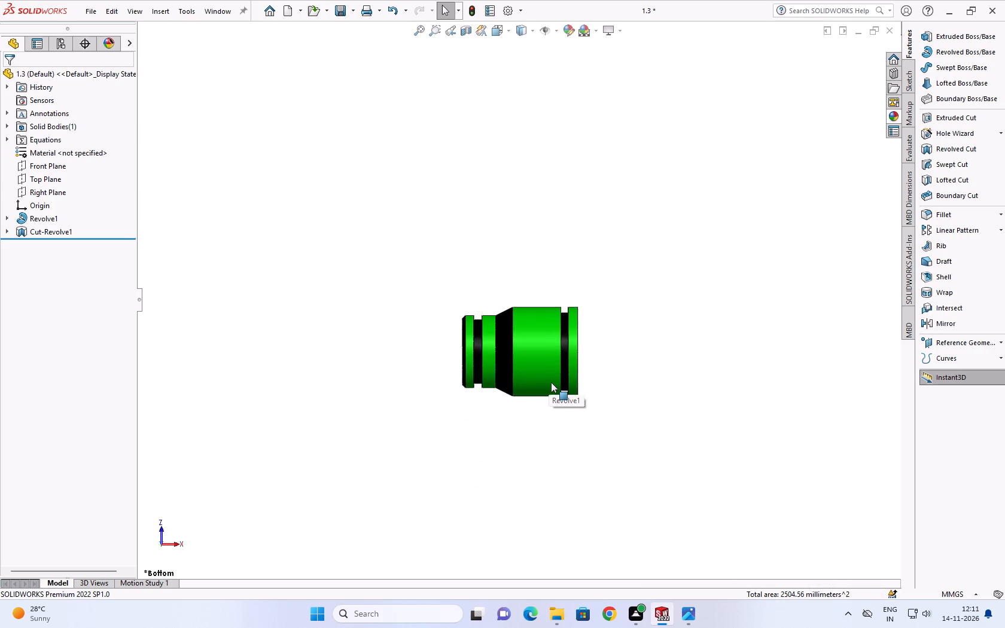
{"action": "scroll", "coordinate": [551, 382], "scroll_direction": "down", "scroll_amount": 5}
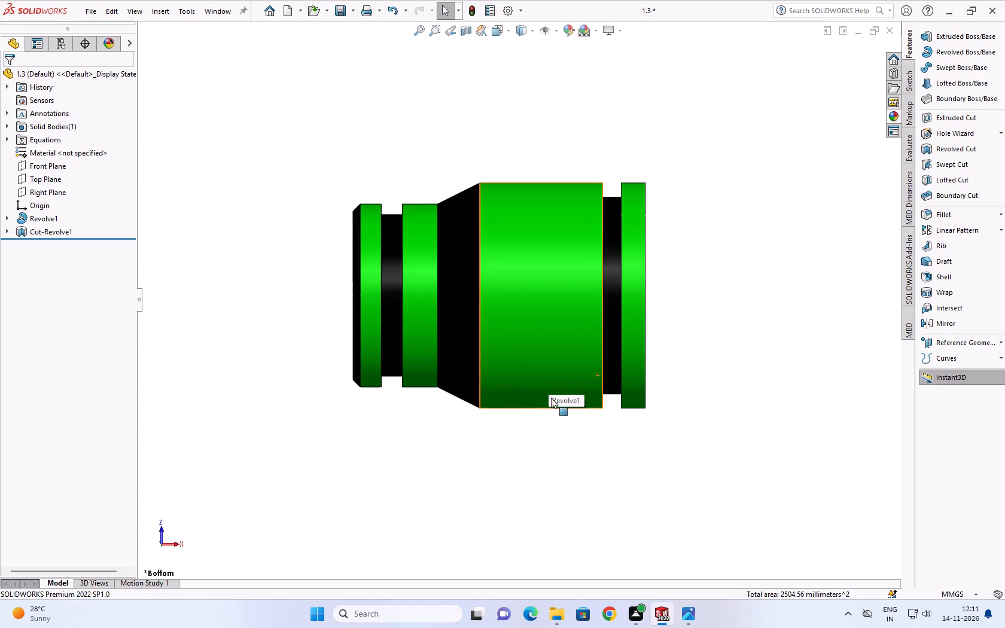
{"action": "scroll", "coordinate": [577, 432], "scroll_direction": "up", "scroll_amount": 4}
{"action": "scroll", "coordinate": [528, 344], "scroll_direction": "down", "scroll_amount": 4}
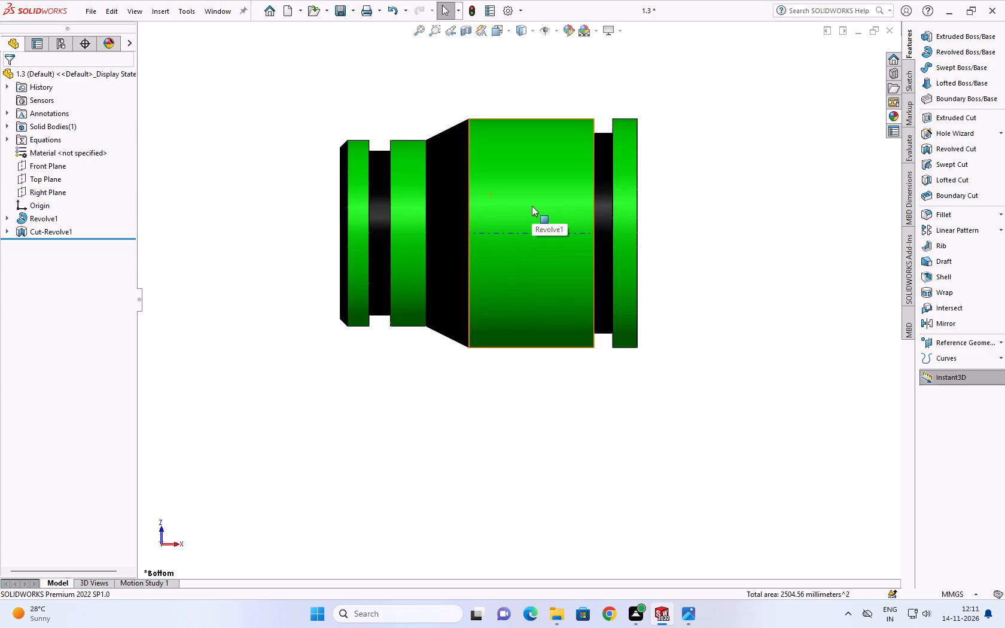
Examine the green bushing's outer bands, grooves, taper and bored end from several angles and distances.
{"action": "scroll", "coordinate": [476, 174], "scroll_direction": "up", "scroll_amount": 1}
{"action": "scroll", "coordinate": [476, 174], "scroll_direction": "down", "scroll_amount": 2}
{"action": "scroll", "coordinate": [476, 174], "scroll_direction": "up", "scroll_amount": 1}
{"action": "scroll", "coordinate": [456, 211], "scroll_direction": "down", "scroll_amount": 1}
{"action": "scroll", "coordinate": [449, 252], "scroll_direction": "up", "scroll_amount": 3}
{"action": "scroll", "coordinate": [449, 248], "scroll_direction": "down", "scroll_amount": 2}
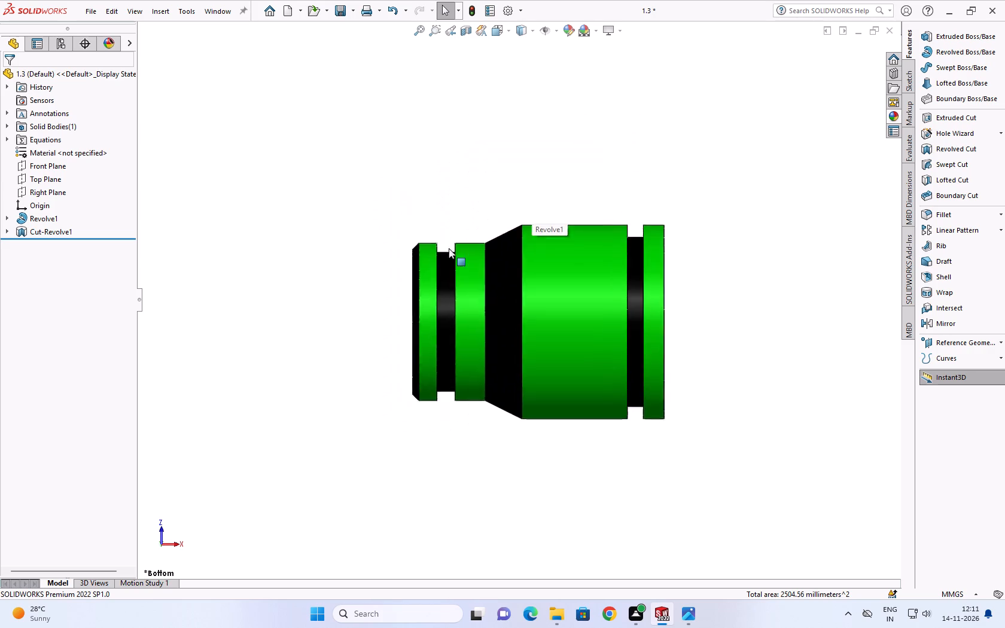
{"action": "scroll", "coordinate": [449, 248], "scroll_direction": "down", "scroll_amount": 1}
{"action": "scroll", "coordinate": [446, 251], "scroll_direction": "up", "scroll_amount": 3}
{"action": "scroll", "coordinate": [446, 251], "scroll_direction": "down", "scroll_amount": 3}
{"action": "scroll", "coordinate": [614, 304], "scroll_direction": "up", "scroll_amount": 2}
{"action": "scroll", "coordinate": [679, 299], "scroll_direction": "up", "scroll_amount": 3}
{"action": "scroll", "coordinate": [537, 373], "scroll_direction": "up", "scroll_amount": 1}
{"action": "scroll", "coordinate": [537, 370], "scroll_direction": "down", "scroll_amount": 4}
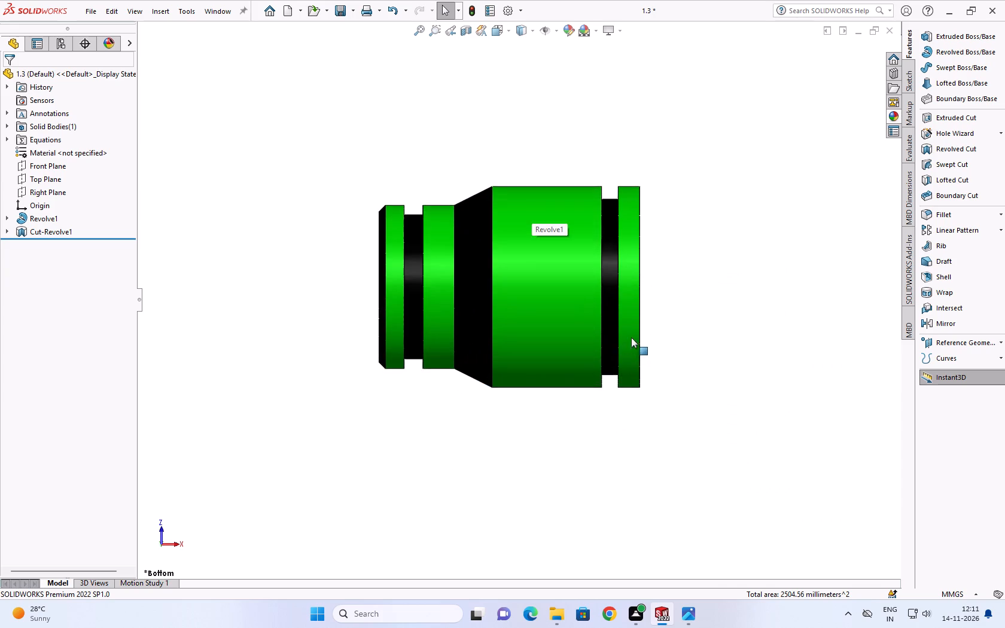
{"action": "middle_click_drag", "start_coordinate": [633, 328], "coordinate": [472, 126]}
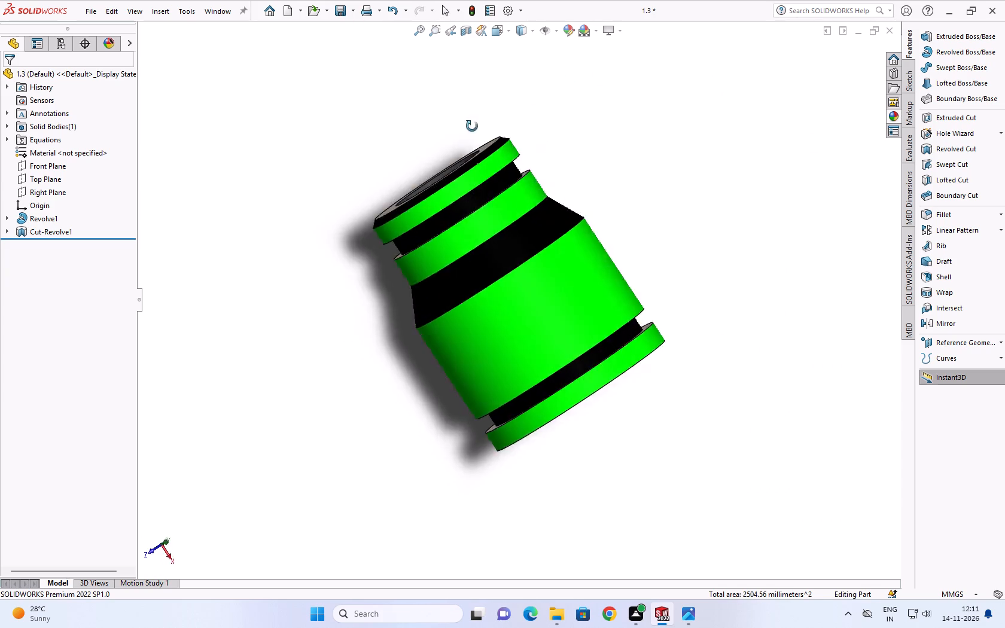
{"action": "middle_click_drag", "start_coordinate": [472, 126], "coordinate": [652, 202]}
{"action": "scroll", "coordinate": [619, 248], "scroll_direction": "up", "scroll_amount": 2}
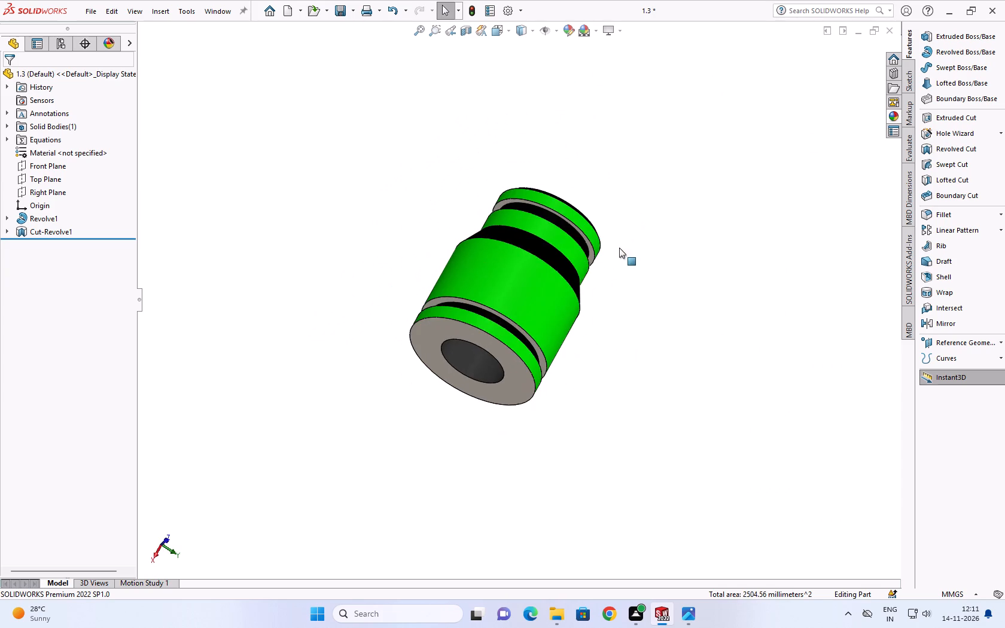
Compare the green bushing's outer bands, grooves and tapered section in the Bottom and Top views.
{"action": "right_click_drag", "start_coordinate": [614, 228], "coordinate": [530, 354]}
{"action": "right_click_drag", "start_coordinate": [831, 382], "coordinate": [835, 339]}
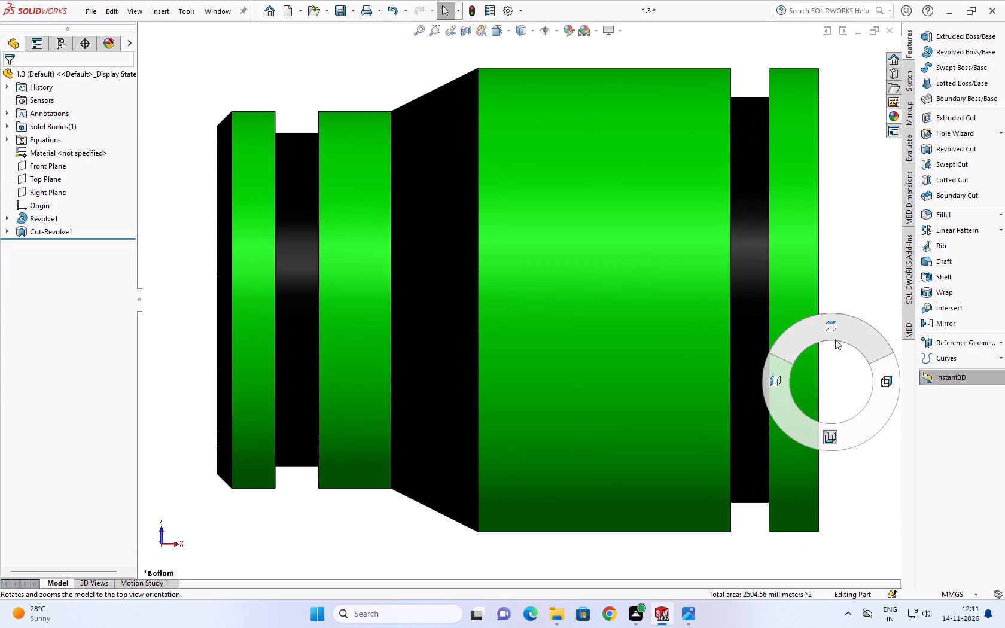
{"action": "right_click_drag", "start_coordinate": [835, 339], "coordinate": [836, 317]}
{"action": "right_click_drag", "start_coordinate": [854, 312], "coordinate": [828, 441]}
{"action": "right_click_drag", "start_coordinate": [830, 433], "coordinate": [821, 352]}
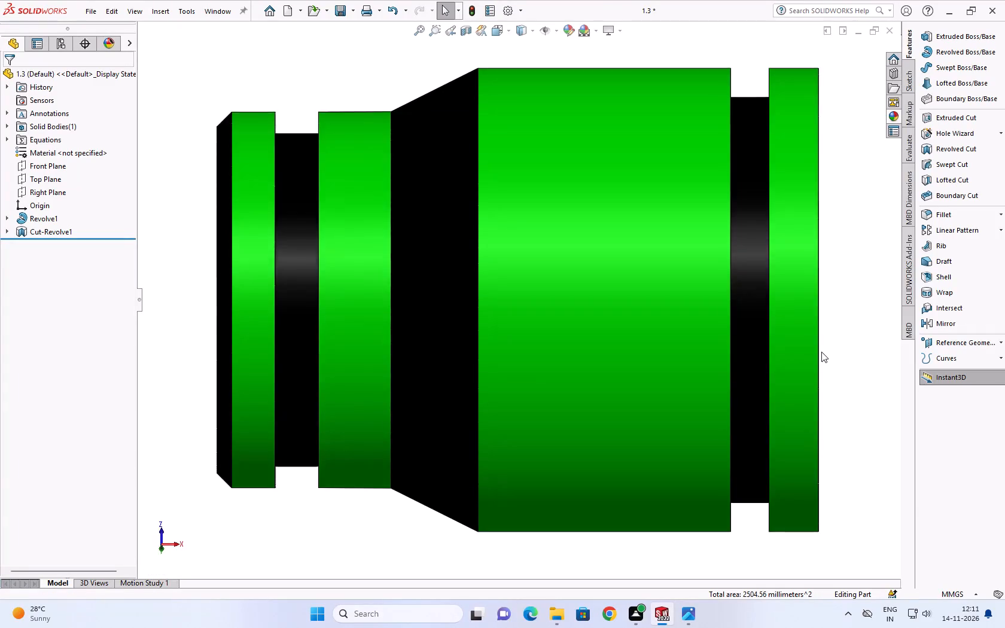
{"action": "right_click_drag", "start_coordinate": [821, 352], "coordinate": [821, 350]}
{"action": "scroll", "coordinate": [683, 376], "scroll_direction": "up", "scroll_amount": 3}
{"action": "scroll", "coordinate": [561, 310], "scroll_direction": "up", "scroll_amount": 2}
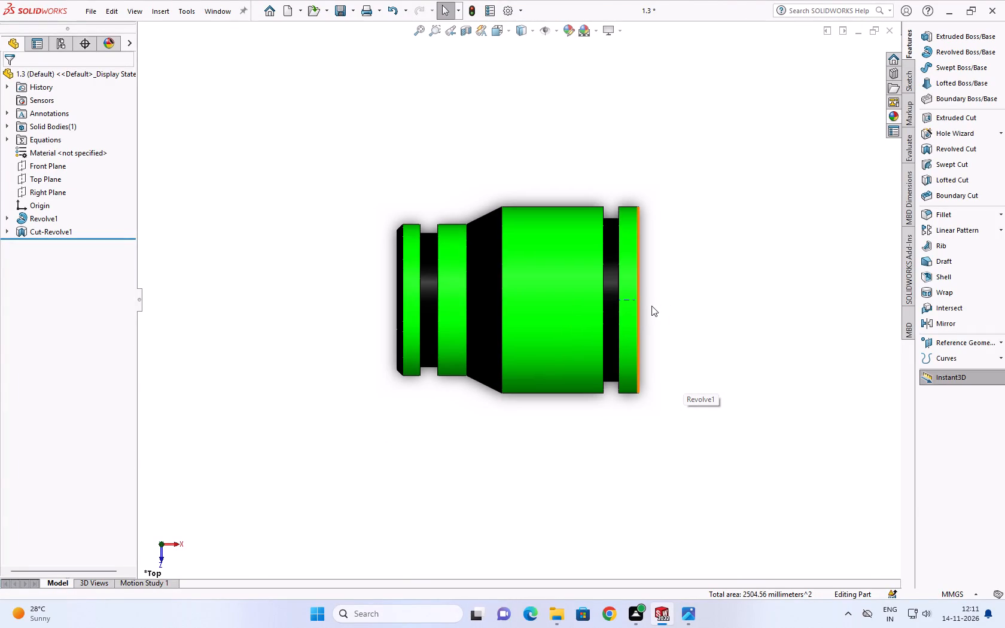
{"action": "scroll", "coordinate": [656, 306], "scroll_direction": "up", "scroll_amount": 1}
{"action": "scroll", "coordinate": [656, 306], "scroll_direction": "down", "scroll_amount": 1}
{"action": "right_click_drag", "start_coordinate": [743, 354], "coordinate": [768, 243]}
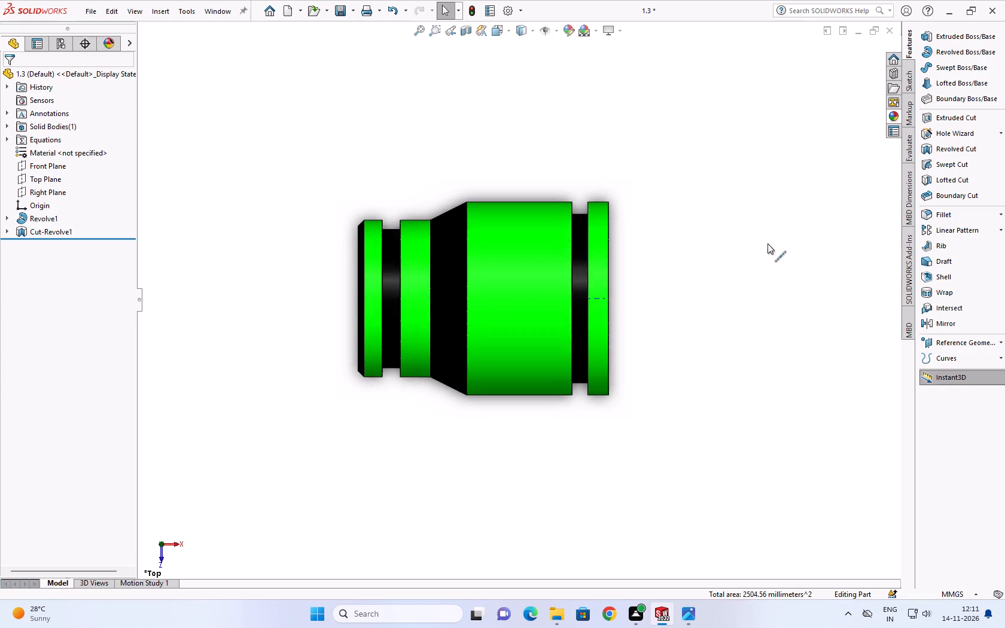
{"action": "right_click_drag", "start_coordinate": [768, 243], "coordinate": [768, 242]}
{"action": "right_click_drag", "start_coordinate": [851, 298], "coordinate": [850, 350]}
{"action": "right_click_drag", "start_coordinate": [846, 343], "coordinate": [846, 319]}
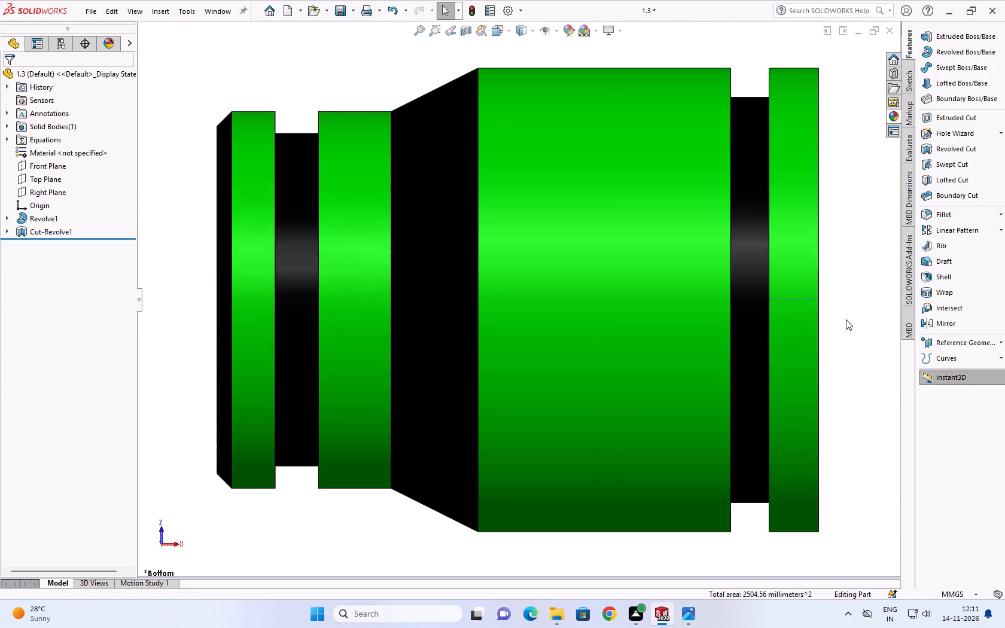
{"action": "right_click_drag", "start_coordinate": [846, 319], "coordinate": [845, 252]}
{"action": "right_click_drag", "start_coordinate": [856, 278], "coordinate": [852, 341]}
{"action": "right_click_drag", "start_coordinate": [852, 335], "coordinate": [855, 197]}
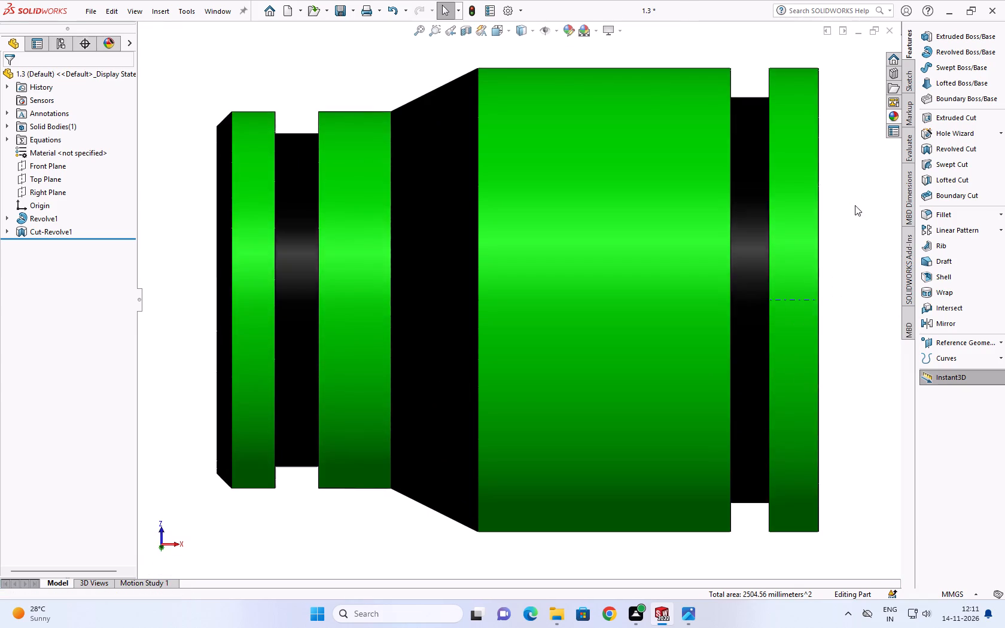
{"action": "right_click_drag", "start_coordinate": [865, 258], "coordinate": [834, 377]}
{"action": "right_click_drag", "start_coordinate": [843, 328], "coordinate": [867, 242]}
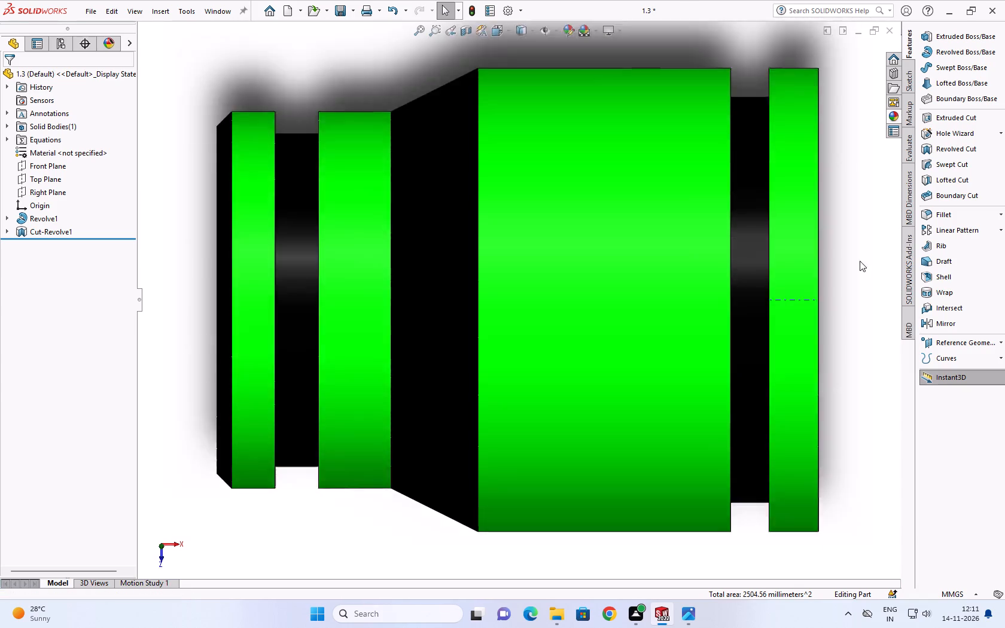
Examine both bored ends of the green bushing in the Right and Left views, finishing in the Top view.
{"action": "scroll", "coordinate": [842, 338], "scroll_direction": "up", "scroll_amount": 3}
{"action": "scroll", "coordinate": [706, 301], "scroll_direction": "up", "scroll_amount": 3}
{"action": "right_click_drag", "start_coordinate": [777, 358], "coordinate": [840, 344]}
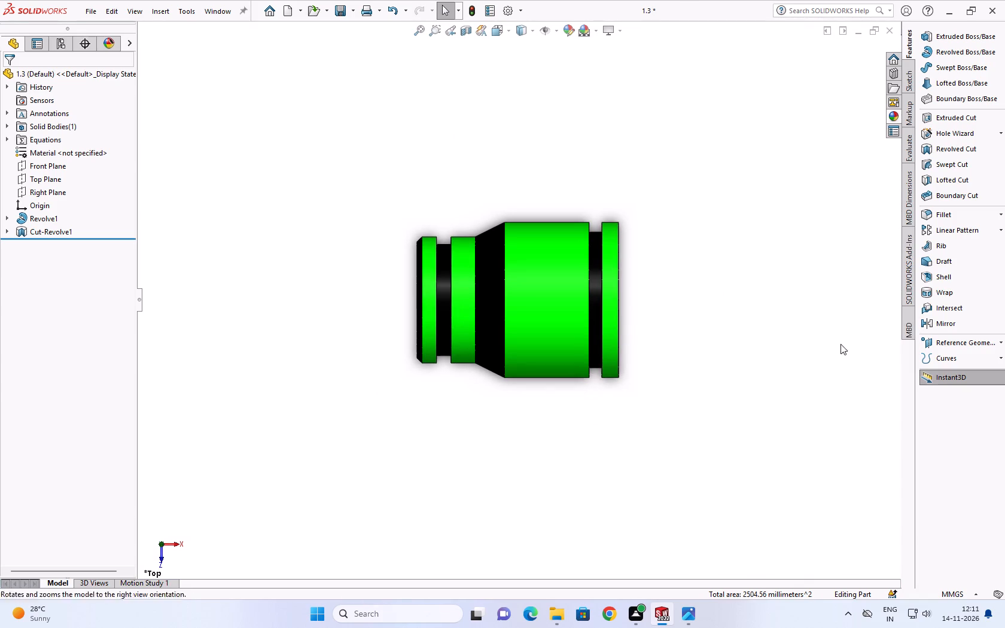
{"action": "right_click_drag", "start_coordinate": [840, 344], "coordinate": [845, 342]}
{"action": "right_click_drag", "start_coordinate": [851, 333], "coordinate": [792, 364]}
{"action": "right_click_drag", "start_coordinate": [791, 363], "coordinate": [831, 240]}
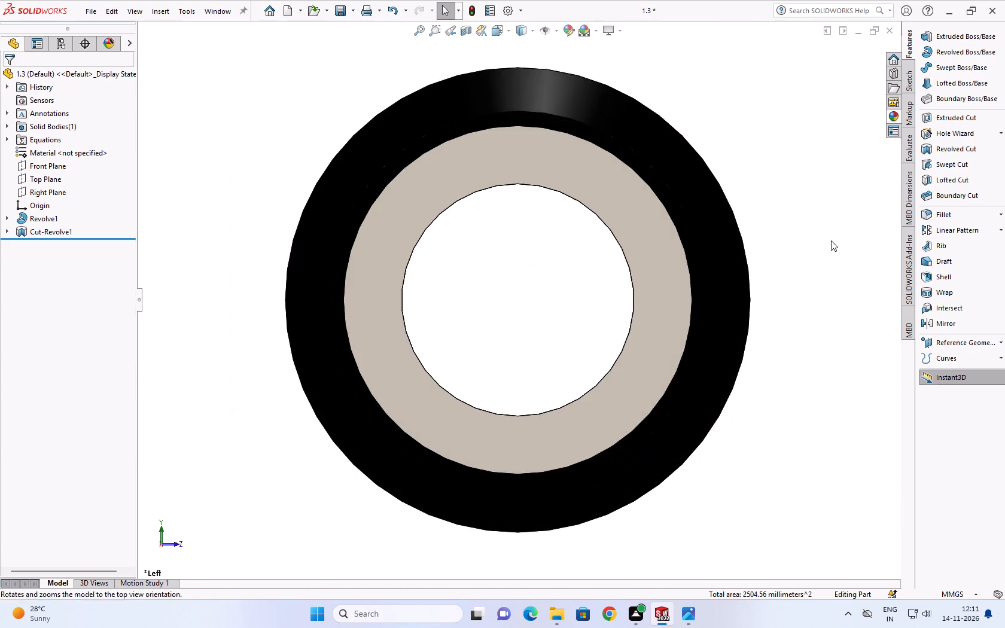
{"action": "right_click_drag", "start_coordinate": [831, 240], "coordinate": [839, 221]}
{"action": "scroll", "coordinate": [833, 248], "scroll_direction": "up", "scroll_amount": 2}
{"action": "scroll", "coordinate": [678, 231], "scroll_direction": "up", "scroll_amount": 4}
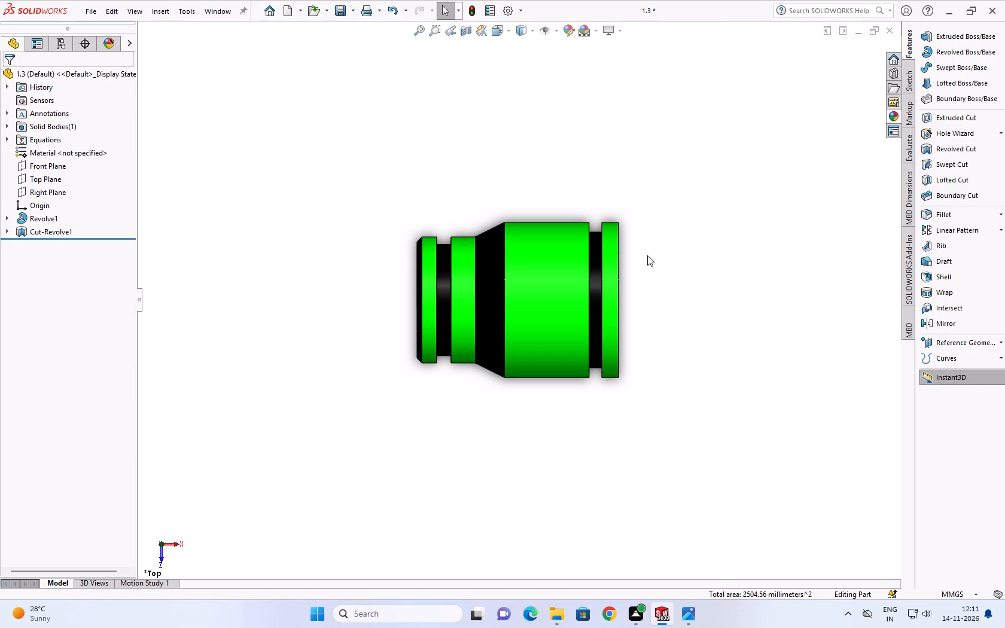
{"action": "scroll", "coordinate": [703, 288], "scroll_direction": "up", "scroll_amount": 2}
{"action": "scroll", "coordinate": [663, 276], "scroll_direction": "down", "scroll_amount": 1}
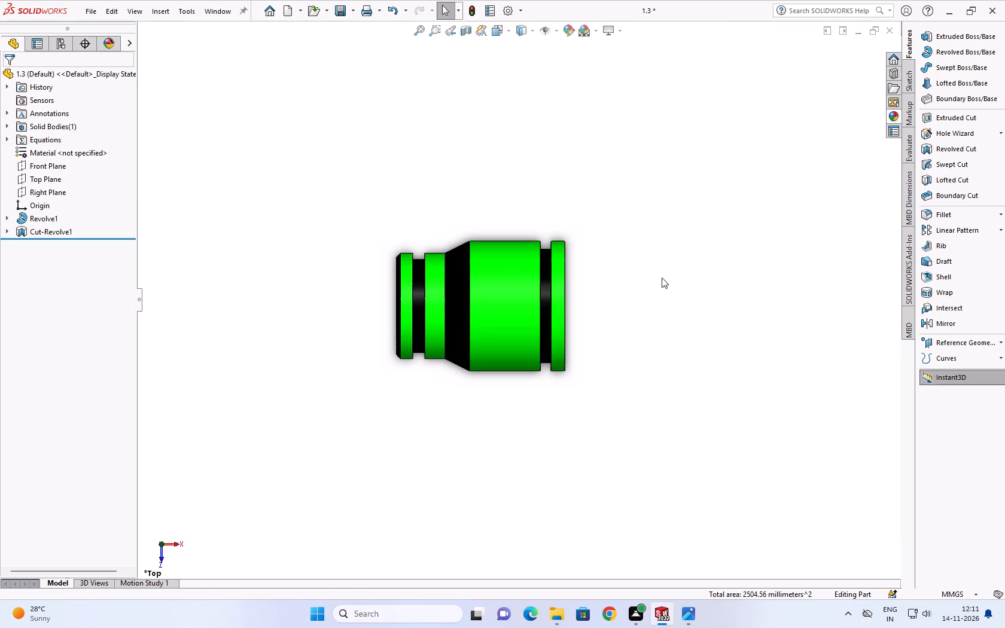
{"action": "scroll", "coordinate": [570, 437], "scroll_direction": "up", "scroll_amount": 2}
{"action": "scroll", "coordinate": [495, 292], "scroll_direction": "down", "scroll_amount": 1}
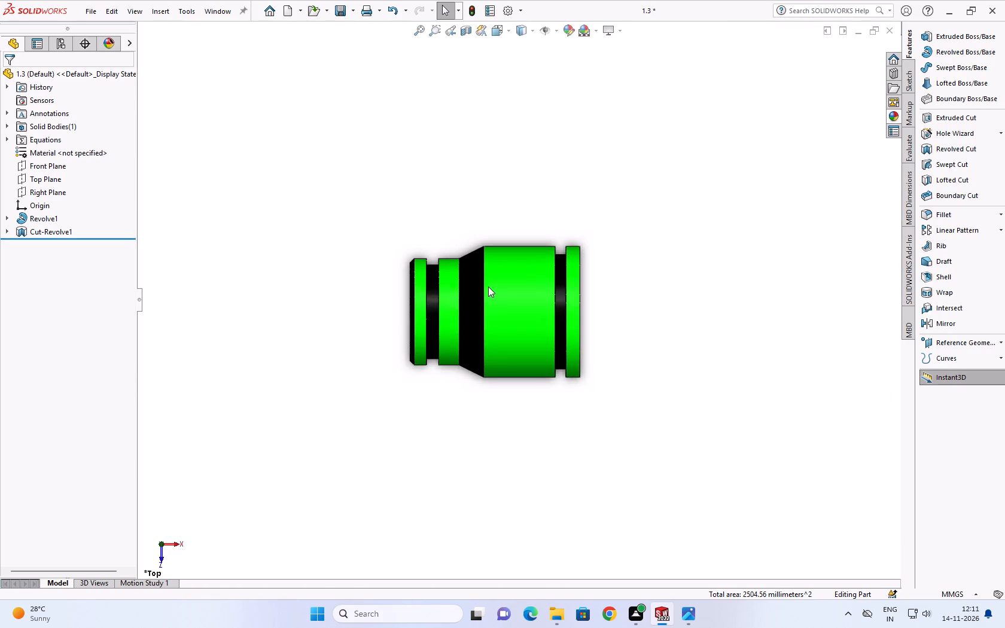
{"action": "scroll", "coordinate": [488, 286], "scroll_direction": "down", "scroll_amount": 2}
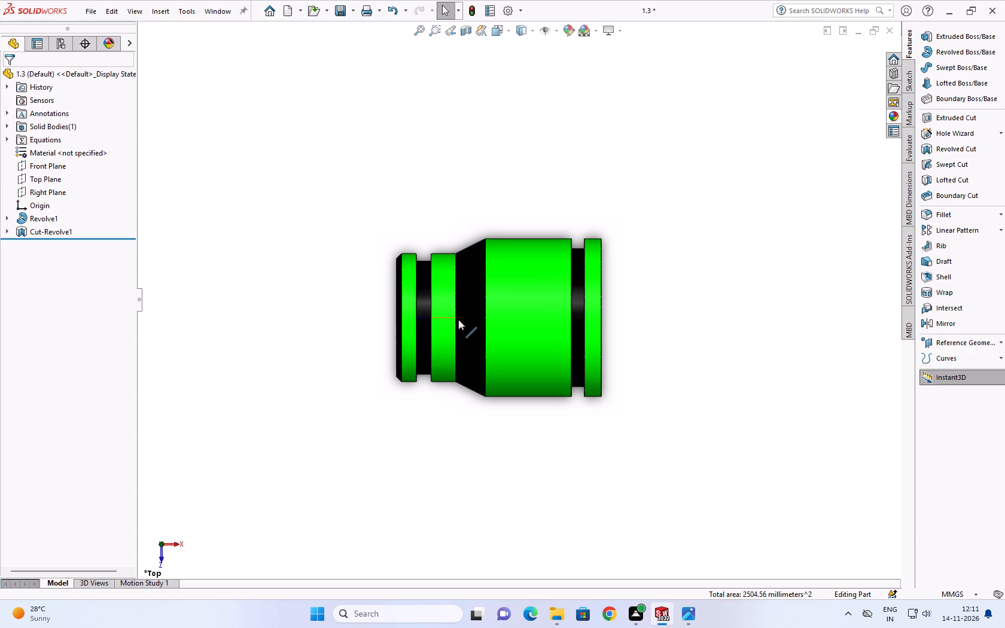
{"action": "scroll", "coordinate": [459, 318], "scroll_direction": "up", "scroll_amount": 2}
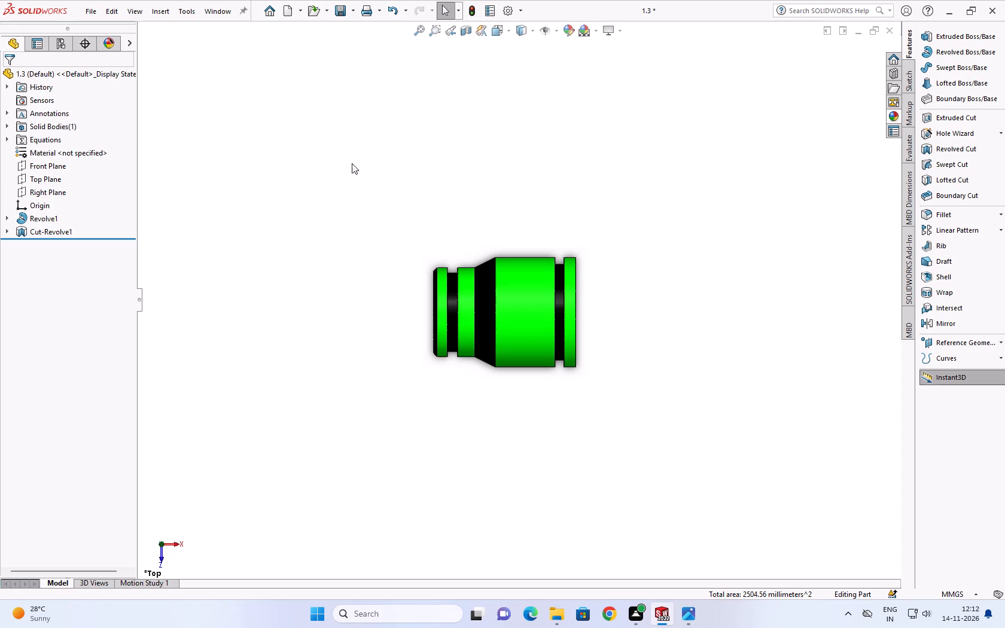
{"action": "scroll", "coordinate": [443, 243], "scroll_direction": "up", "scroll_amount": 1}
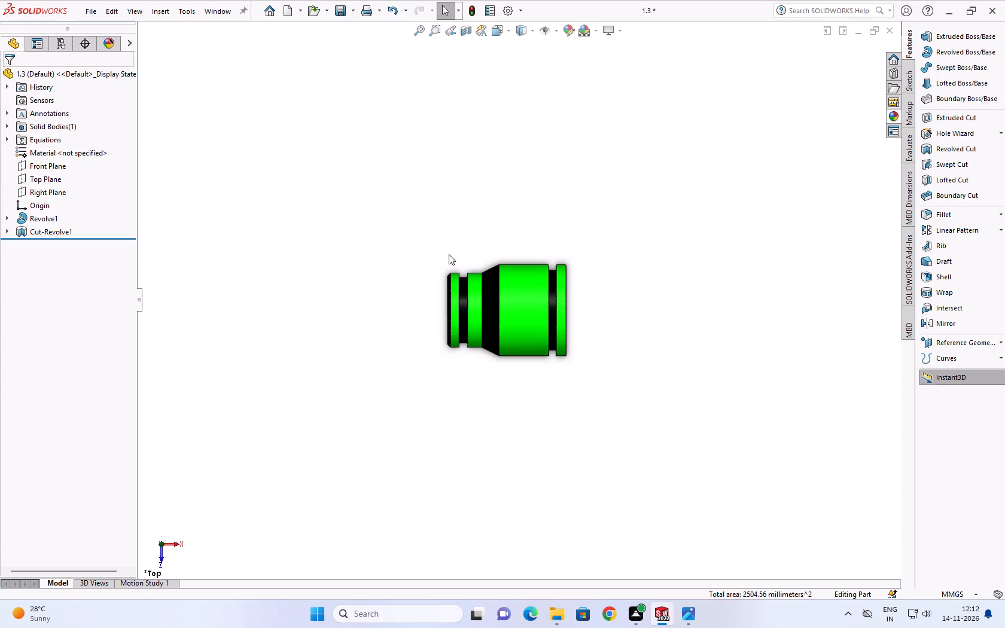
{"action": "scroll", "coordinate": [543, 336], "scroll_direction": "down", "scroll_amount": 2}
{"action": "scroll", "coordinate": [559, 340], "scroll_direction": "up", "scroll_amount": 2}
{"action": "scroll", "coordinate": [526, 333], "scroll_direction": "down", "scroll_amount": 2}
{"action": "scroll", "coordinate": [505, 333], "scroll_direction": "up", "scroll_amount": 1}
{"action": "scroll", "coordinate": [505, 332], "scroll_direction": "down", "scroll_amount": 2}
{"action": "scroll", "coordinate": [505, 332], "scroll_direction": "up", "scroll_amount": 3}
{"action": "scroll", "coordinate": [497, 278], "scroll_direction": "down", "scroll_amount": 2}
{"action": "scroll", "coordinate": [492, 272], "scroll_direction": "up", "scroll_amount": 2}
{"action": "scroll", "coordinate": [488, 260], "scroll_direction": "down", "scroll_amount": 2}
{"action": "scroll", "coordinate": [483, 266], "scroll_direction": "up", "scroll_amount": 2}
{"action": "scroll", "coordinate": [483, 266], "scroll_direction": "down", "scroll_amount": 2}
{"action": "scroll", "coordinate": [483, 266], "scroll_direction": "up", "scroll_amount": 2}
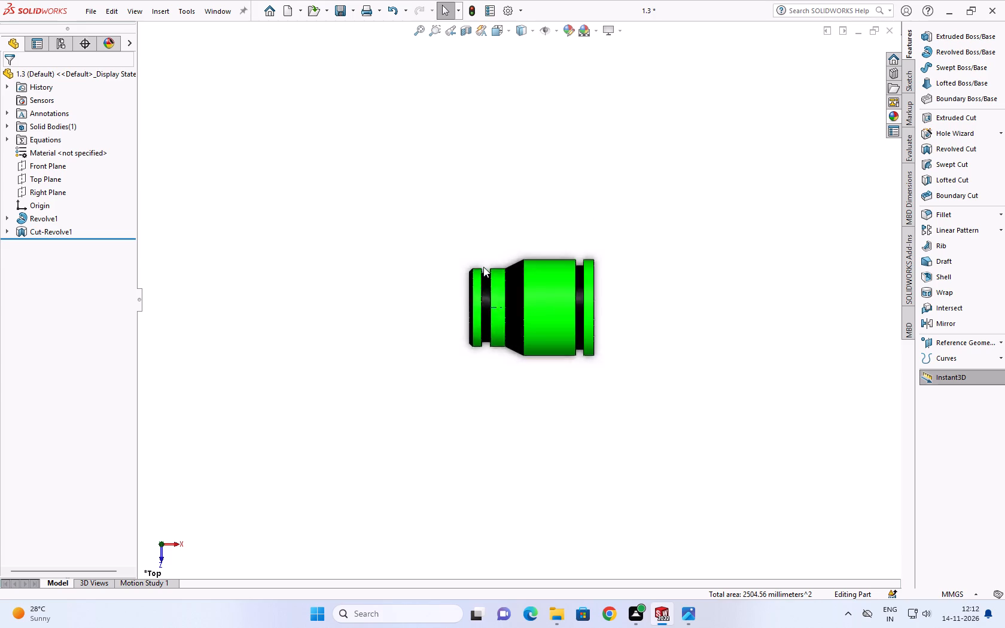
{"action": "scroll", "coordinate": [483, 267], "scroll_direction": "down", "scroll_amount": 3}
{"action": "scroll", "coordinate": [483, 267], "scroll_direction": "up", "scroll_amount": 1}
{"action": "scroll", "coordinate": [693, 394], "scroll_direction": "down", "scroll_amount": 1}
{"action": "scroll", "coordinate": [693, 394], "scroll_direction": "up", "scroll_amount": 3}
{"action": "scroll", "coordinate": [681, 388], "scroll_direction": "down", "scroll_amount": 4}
Examine the green bushing's outer faces and grooves in the Bottom, Top and Right views, finishing in the Bottom view.
{"action": "right_click_drag", "start_coordinate": [681, 252], "coordinate": [561, 458]}
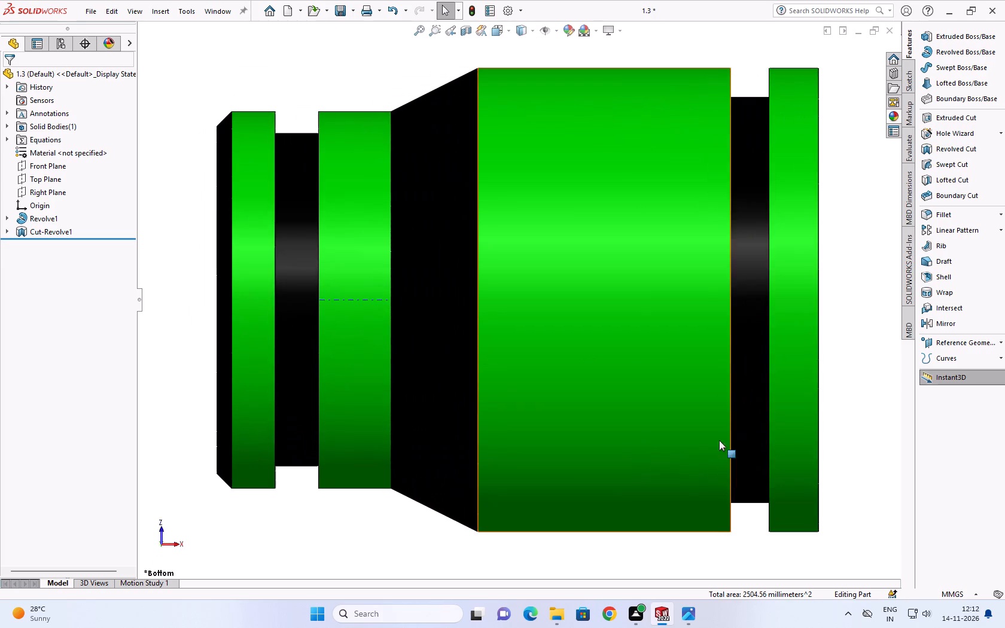
{"action": "right_click_drag", "start_coordinate": [828, 399], "coordinate": [856, 317]}
{"action": "right_click_drag", "start_coordinate": [862, 340], "coordinate": [827, 430]}
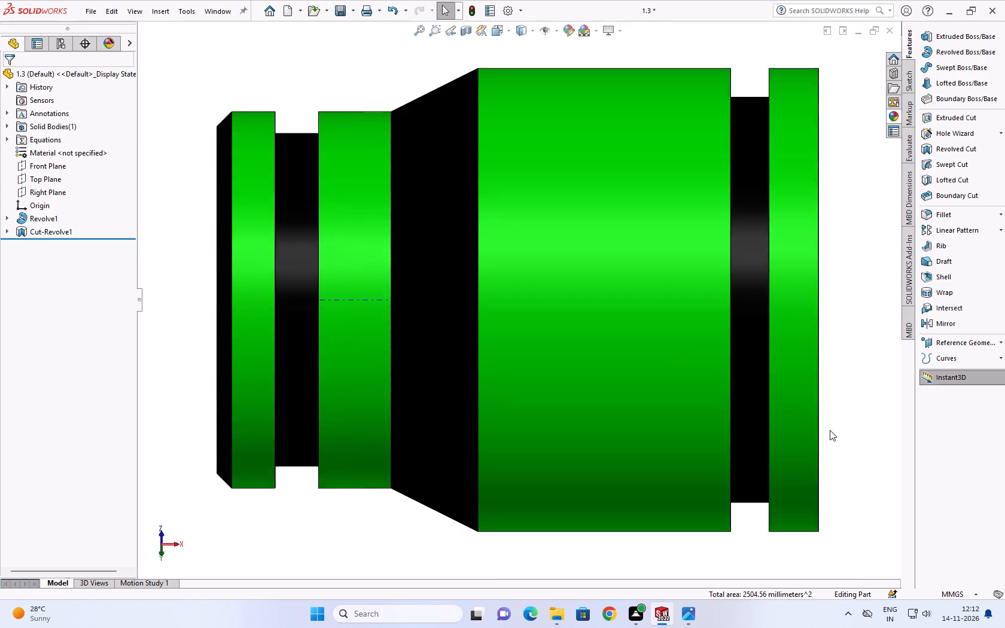
{"action": "right_click_drag", "start_coordinate": [852, 399], "coordinate": [870, 353]}
{"action": "right_click_drag", "start_coordinate": [870, 338], "coordinate": [847, 397]}
{"action": "right_click_drag", "start_coordinate": [861, 389], "coordinate": [865, 319]}
{"action": "scroll", "coordinate": [869, 350], "scroll_direction": "up", "scroll_amount": 3}
{"action": "scroll", "coordinate": [765, 339], "scroll_direction": "up", "scroll_amount": 3}
{"action": "right_click_drag", "start_coordinate": [721, 336], "coordinate": [840, 343]}
{"action": "right_click_drag", "start_coordinate": [821, 350], "coordinate": [748, 441]}
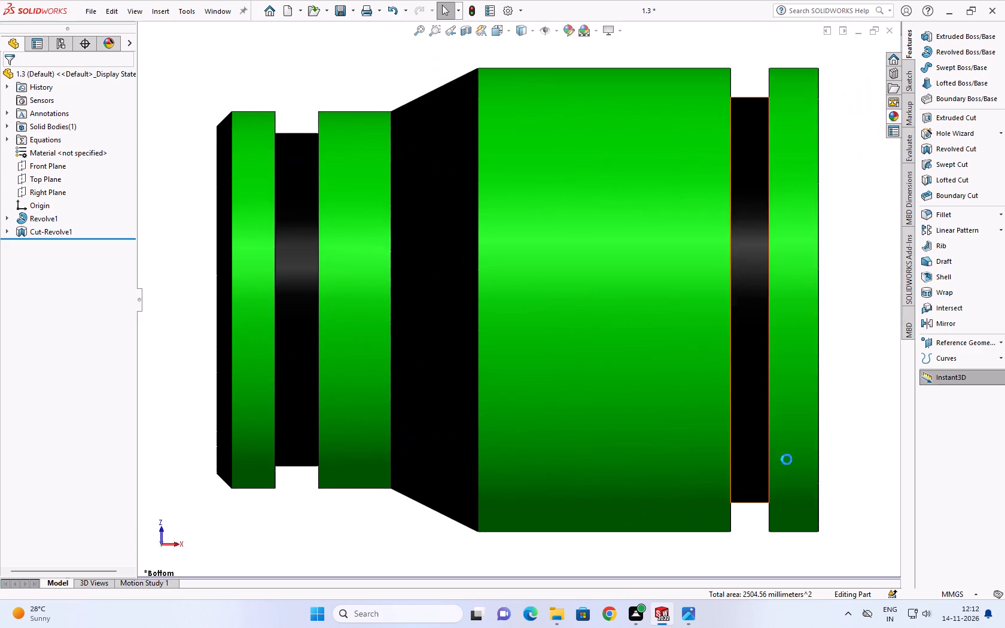
{"action": "right_click_drag", "start_coordinate": [860, 434], "coordinate": [870, 426]}
{"action": "right_click_drag", "start_coordinate": [869, 422], "coordinate": [842, 450]}
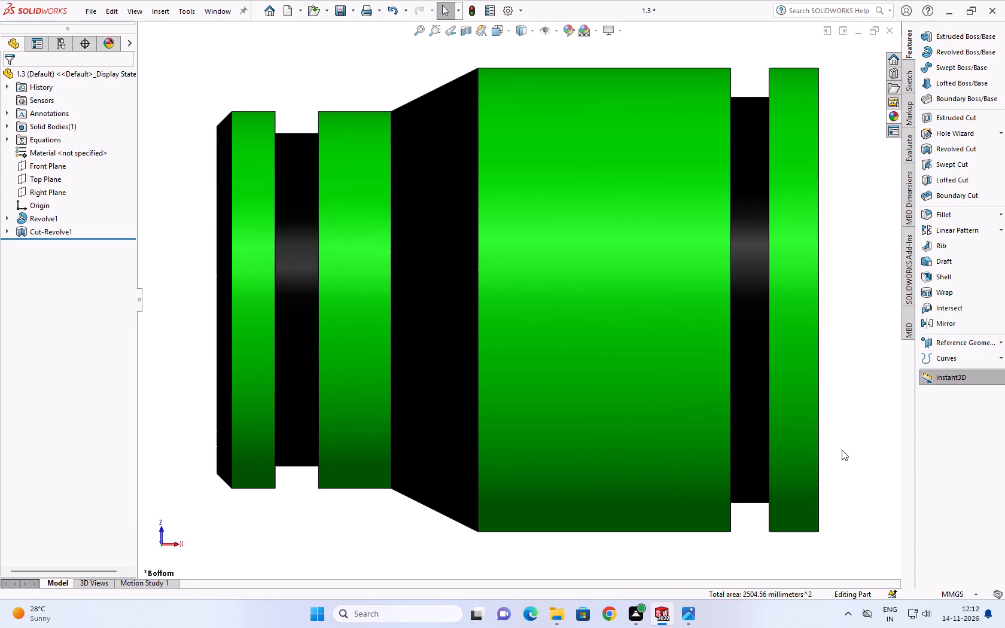
{"action": "right_click_drag", "start_coordinate": [842, 447], "coordinate": [872, 398]}
{"action": "right_click_drag", "start_coordinate": [879, 412], "coordinate": [824, 494]}
Compare the shading of the green outer bands and dark grooves between the Bottom and Top views, finishing in the Top view.
{"action": "scroll", "coordinate": [822, 490], "scroll_direction": "up", "scroll_amount": 2}
{"action": "scroll", "coordinate": [567, 487], "scroll_direction": "up", "scroll_amount": 1}
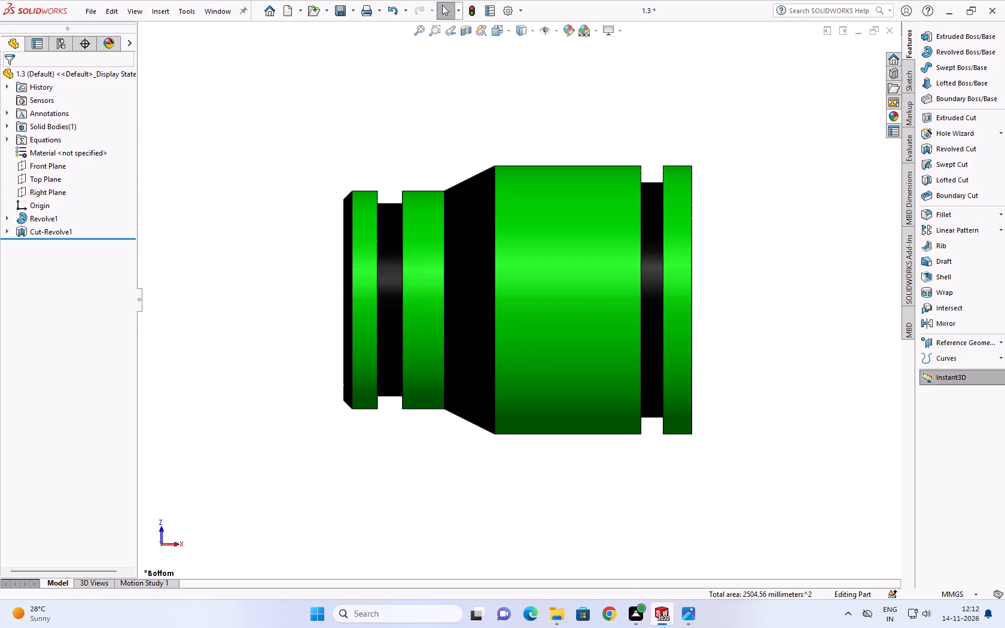
{"action": "right_click_drag", "start_coordinate": [846, 365], "coordinate": [832, 244]}
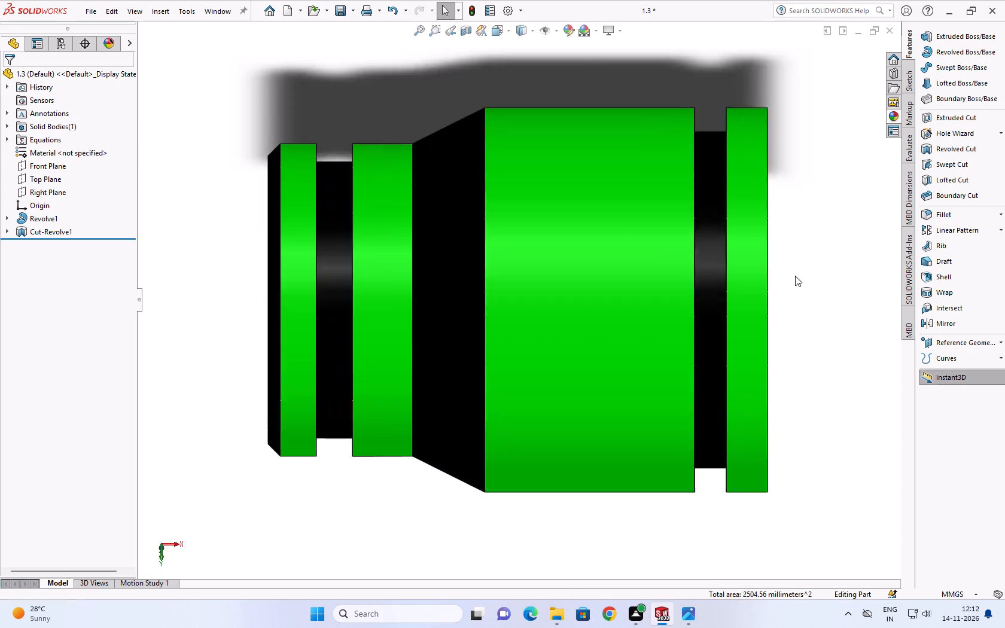
{"action": "scroll", "coordinate": [863, 355], "scroll_direction": "up", "scroll_amount": 2}
{"action": "right_click_drag", "start_coordinate": [830, 290], "coordinate": [811, 389]}
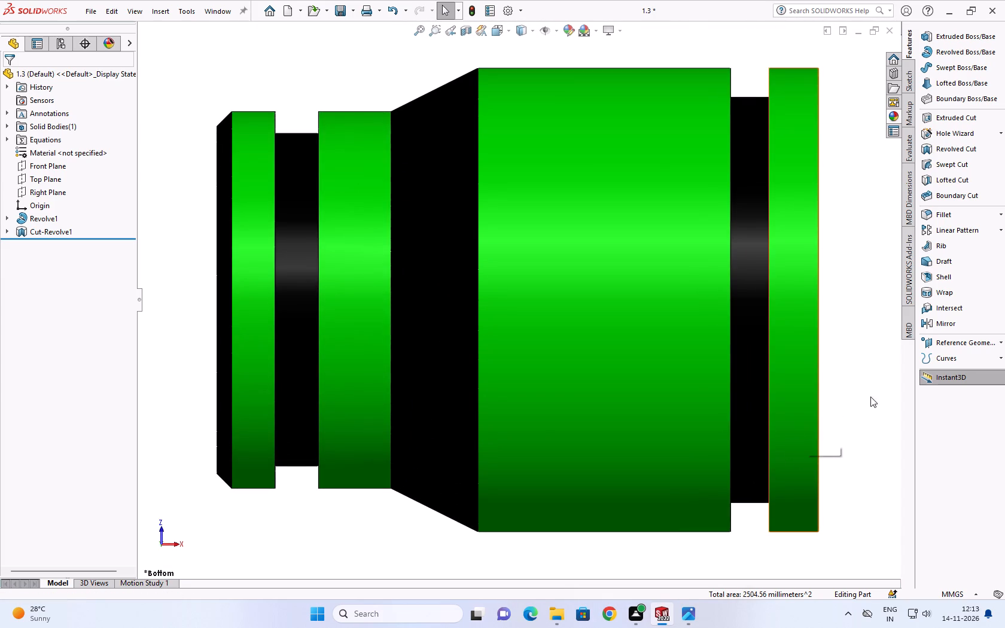
{"action": "right_click_drag", "start_coordinate": [872, 395], "coordinate": [884, 355]}
{"action": "right_click_drag", "start_coordinate": [877, 362], "coordinate": [852, 428]}
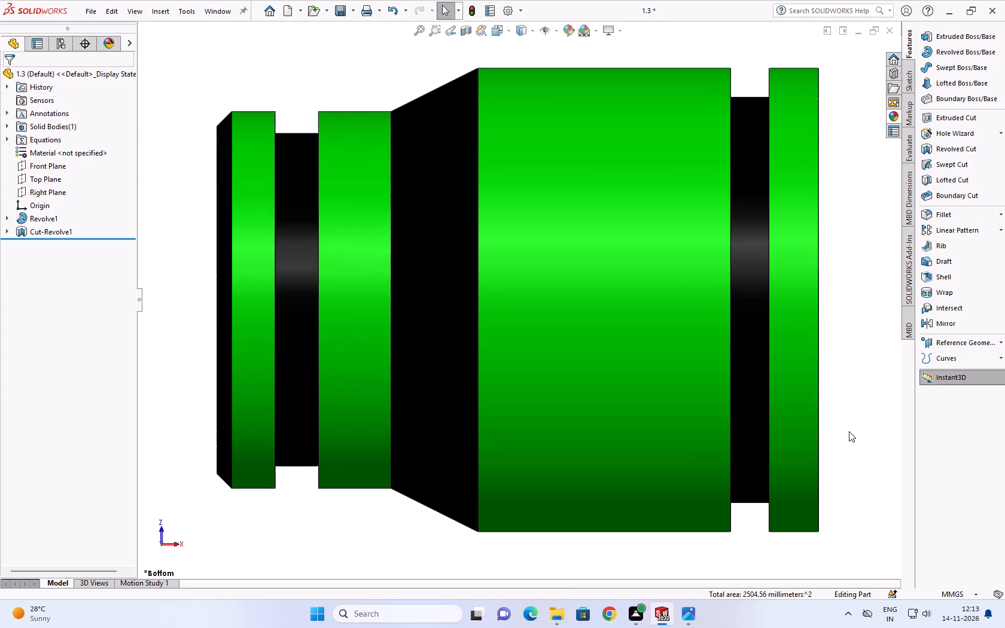
{"action": "scroll", "coordinate": [808, 450], "scroll_direction": "up", "scroll_amount": 3}
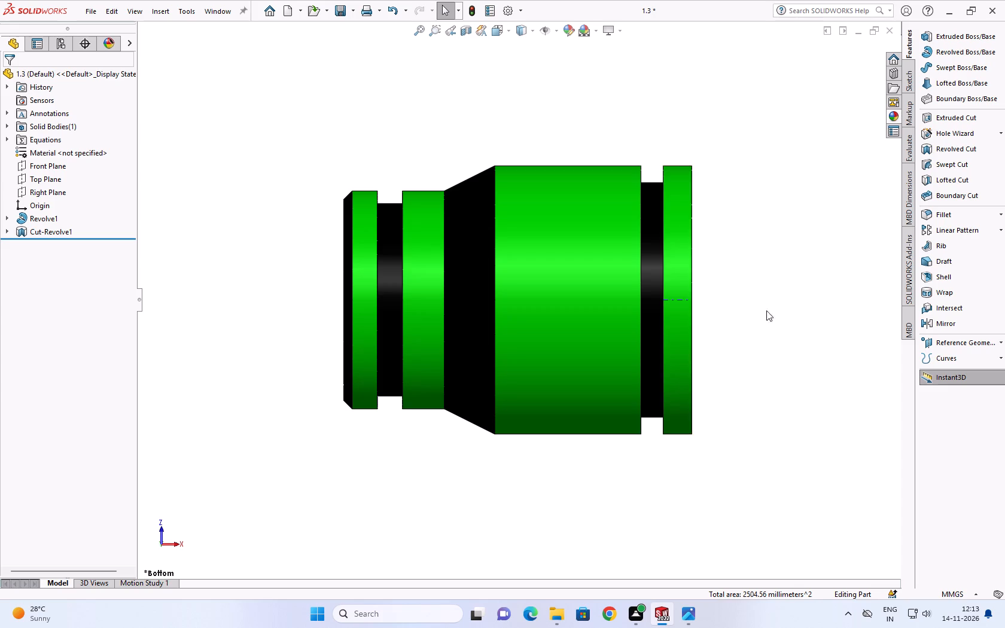
{"action": "right_click_drag", "start_coordinate": [776, 309], "coordinate": [815, 272]}
{"action": "right_click_drag", "start_coordinate": [843, 298], "coordinate": [783, 441]}
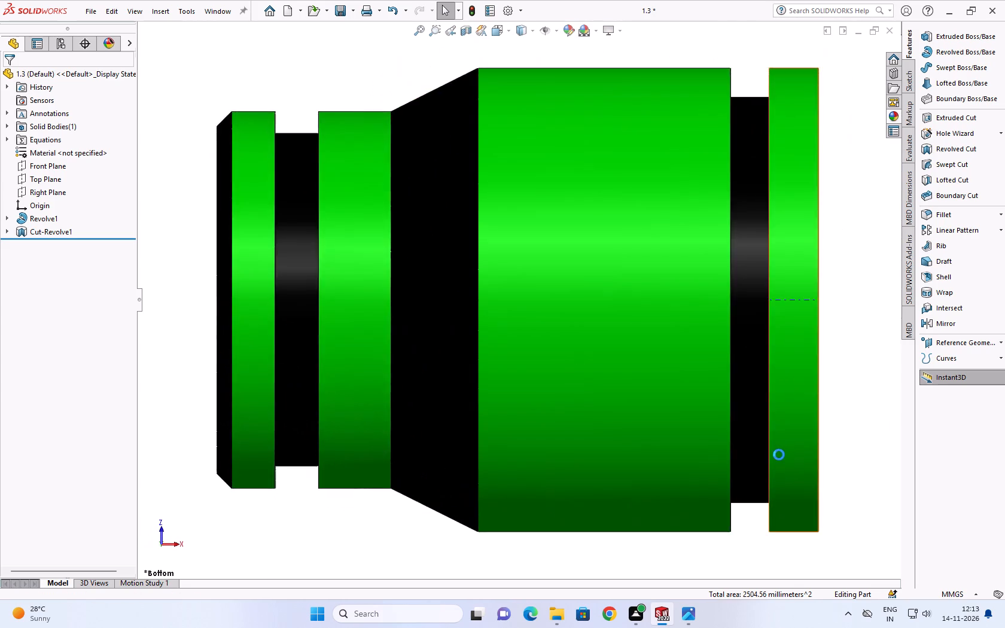
{"action": "scroll", "coordinate": [778, 455], "scroll_direction": "up", "scroll_amount": 4}
{"action": "scroll", "coordinate": [646, 419], "scroll_direction": "up", "scroll_amount": 3}
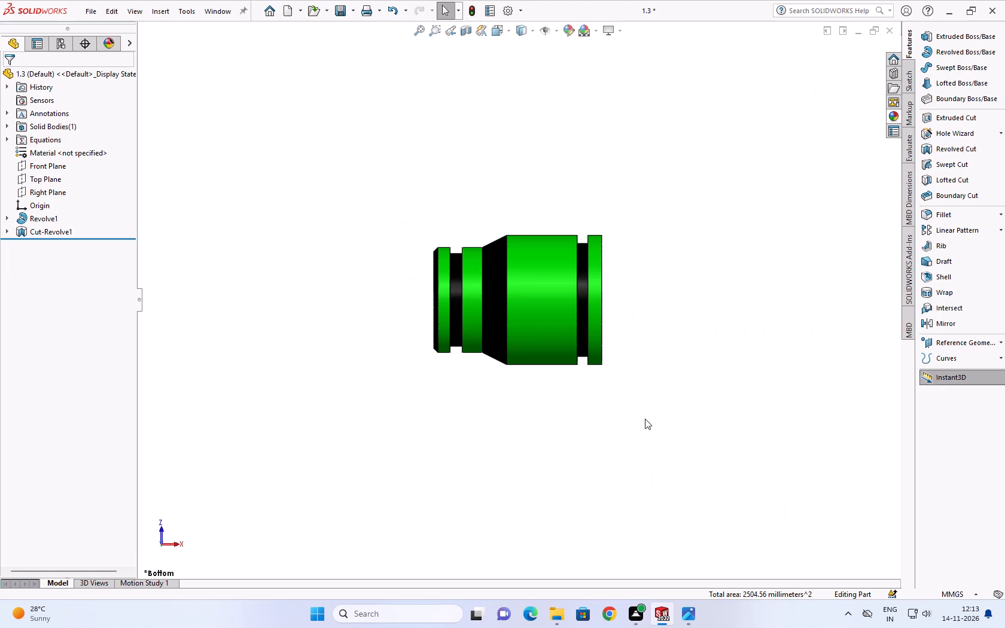
{"action": "right_click_drag", "start_coordinate": [773, 390], "coordinate": [753, 440]}
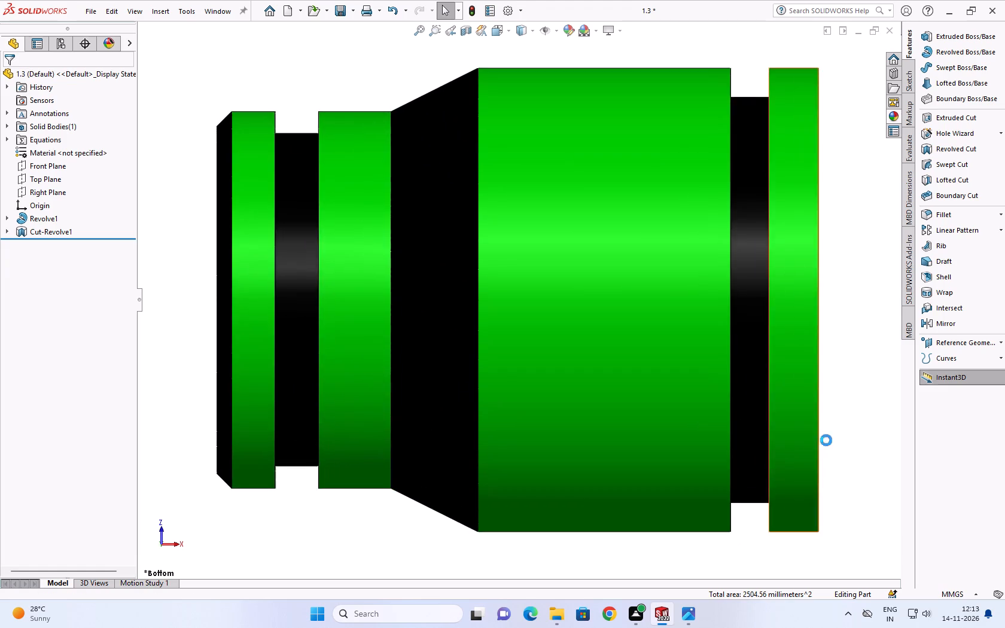
{"action": "scroll", "coordinate": [811, 419], "scroll_direction": "up", "scroll_amount": 6}
{"action": "right_click_drag", "start_coordinate": [732, 358], "coordinate": [722, 432]}
{"action": "right_click_drag", "start_coordinate": [843, 466], "coordinate": [871, 414]}
{"action": "scroll", "coordinate": [863, 426], "scroll_direction": "up", "scroll_amount": 1}
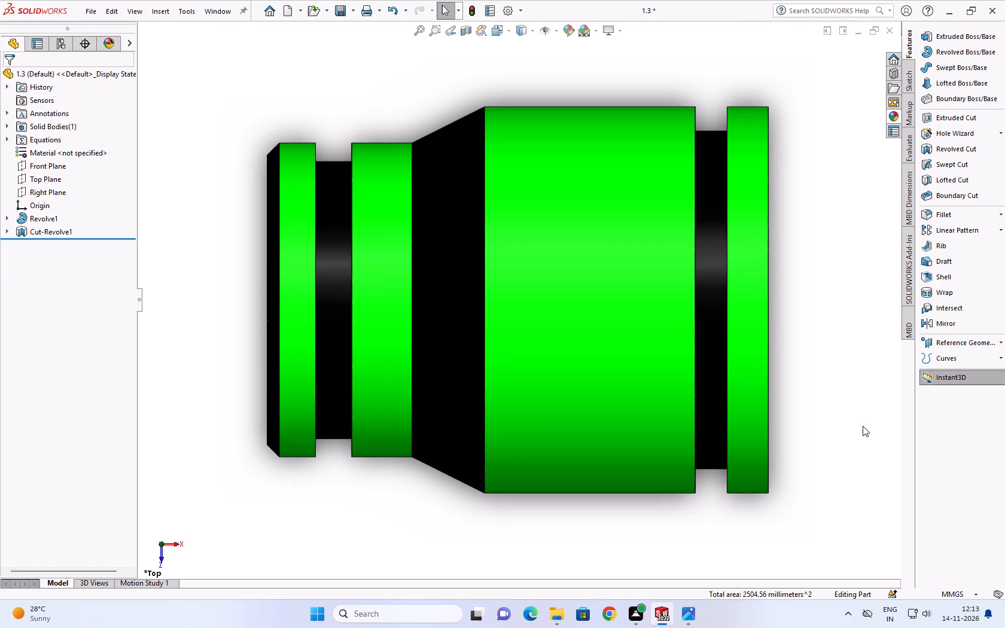
Compare the green bushing's outer bands and dark grooves in the Top and Bottom views, finishing in the Bottom view.
{"action": "scroll", "coordinate": [863, 426], "scroll_direction": "up", "scroll_amount": 4}
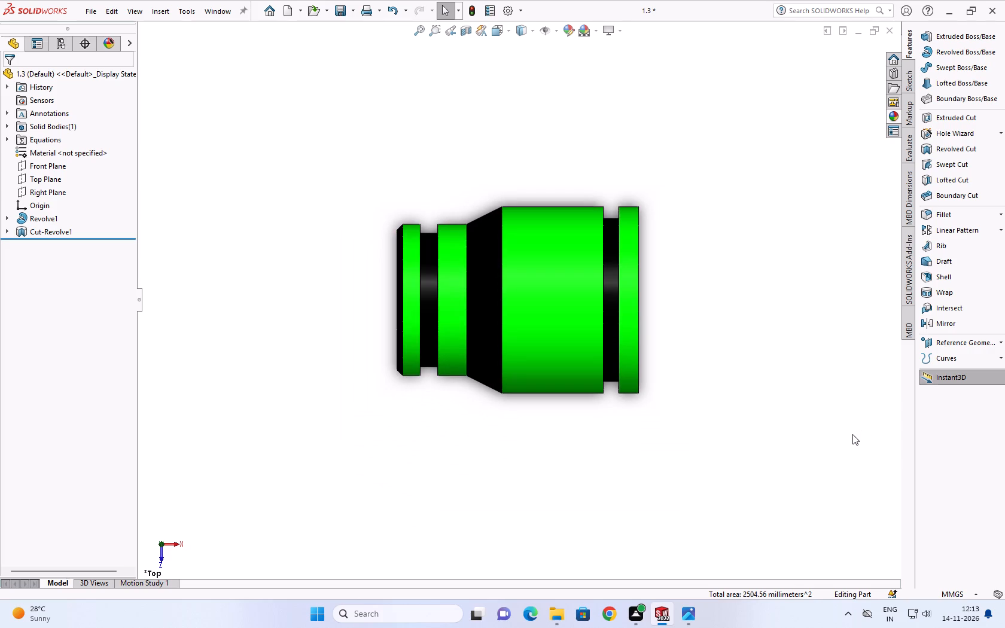
{"action": "scroll", "coordinate": [840, 419], "scroll_direction": "up", "scroll_amount": 2}
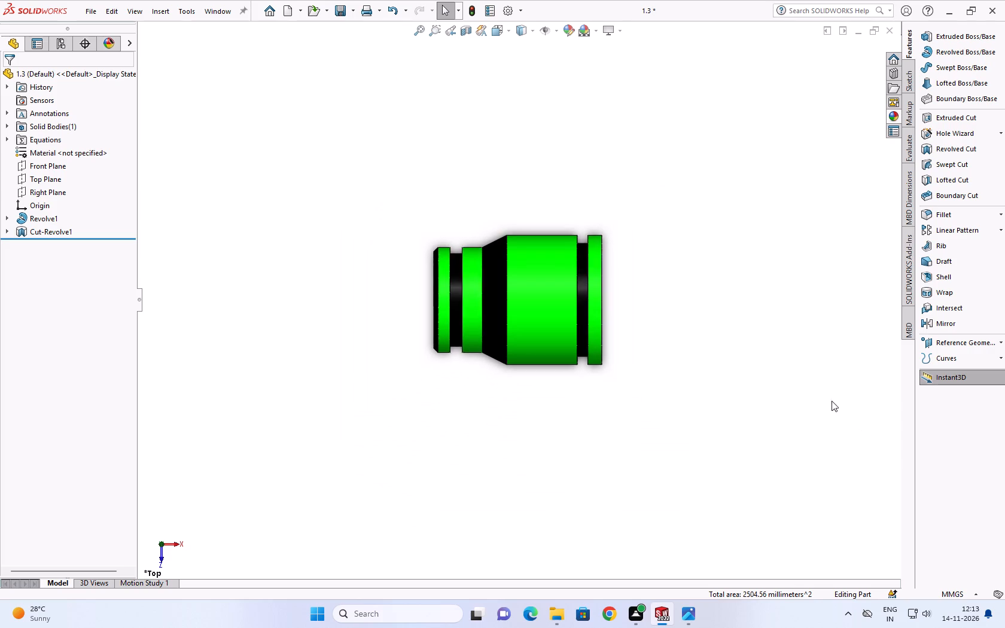
{"action": "scroll", "coordinate": [757, 329], "scroll_direction": "down", "scroll_amount": 2}
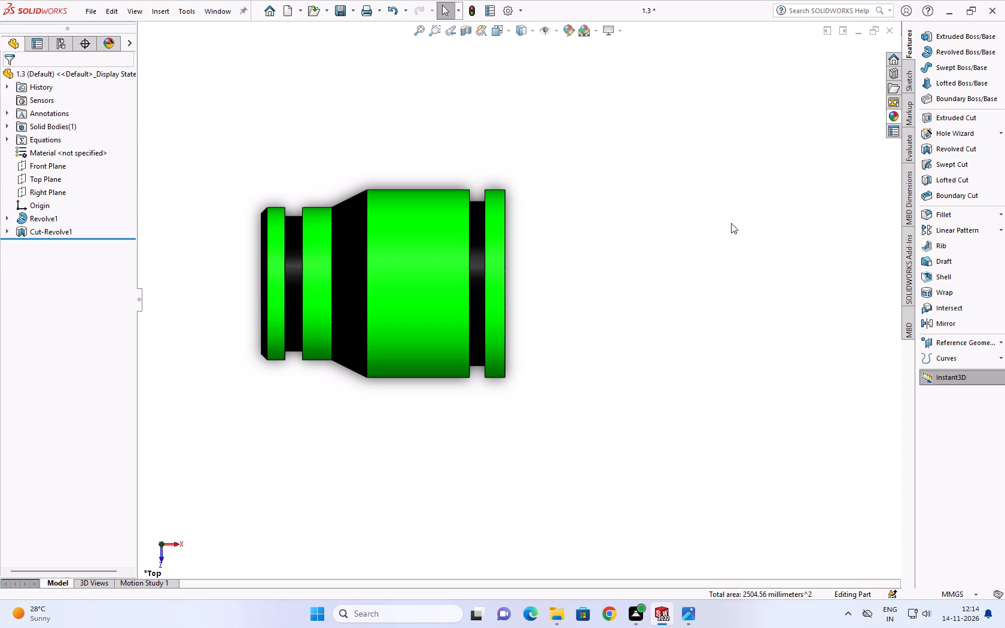
{"action": "right_click_drag", "start_coordinate": [711, 237], "coordinate": [684, 299]}
{"action": "scroll", "coordinate": [747, 327], "scroll_direction": "up", "scroll_amount": 3}
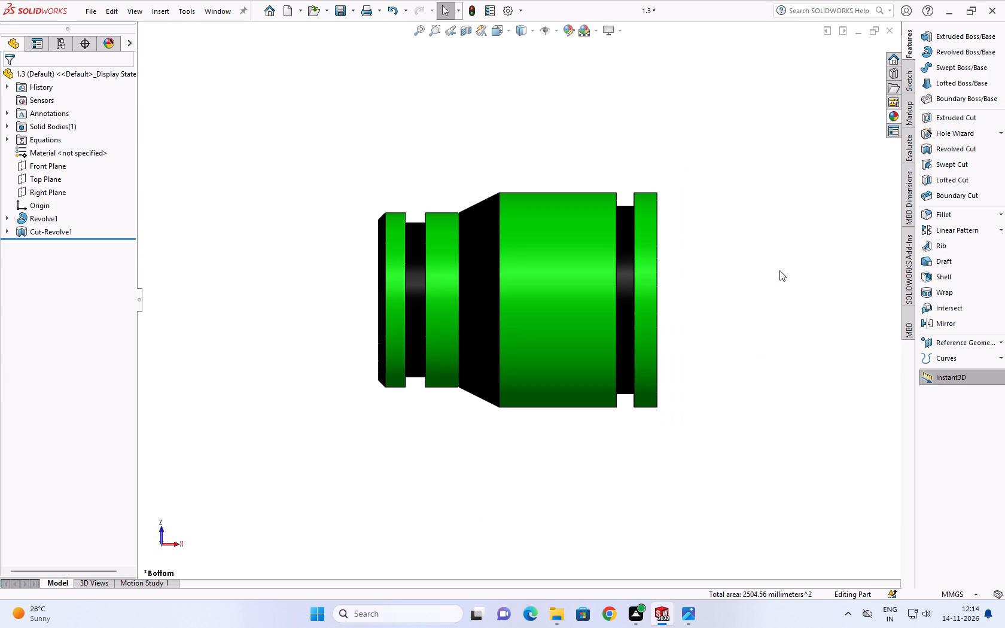
{"action": "right_click_drag", "start_coordinate": [782, 266], "coordinate": [805, 367]}
{"action": "scroll", "coordinate": [811, 364], "scroll_direction": "up", "scroll_amount": 3}
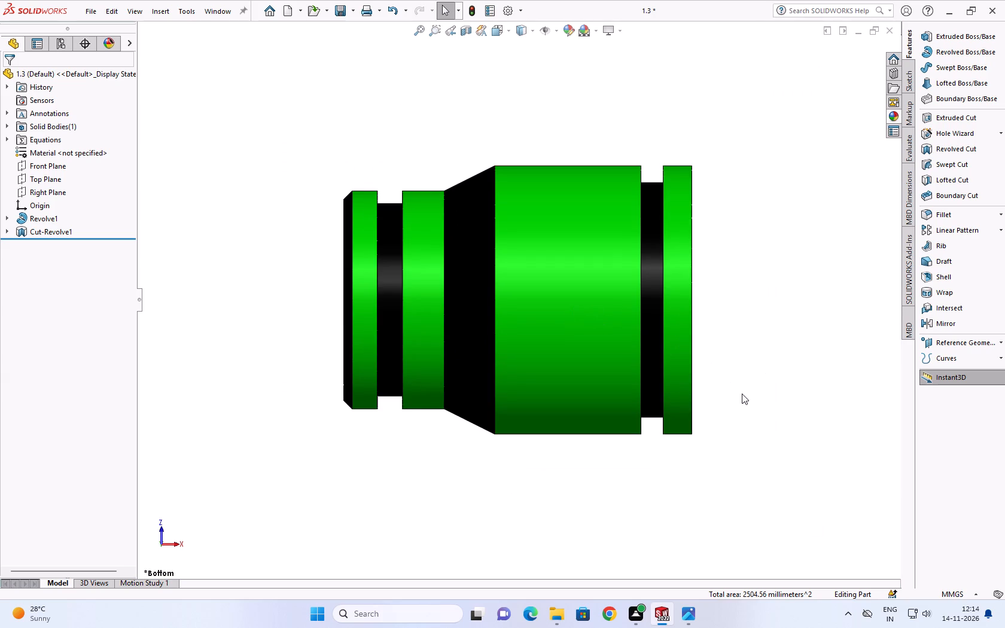
{"action": "scroll", "coordinate": [742, 394], "scroll_direction": "up", "scroll_amount": 3}
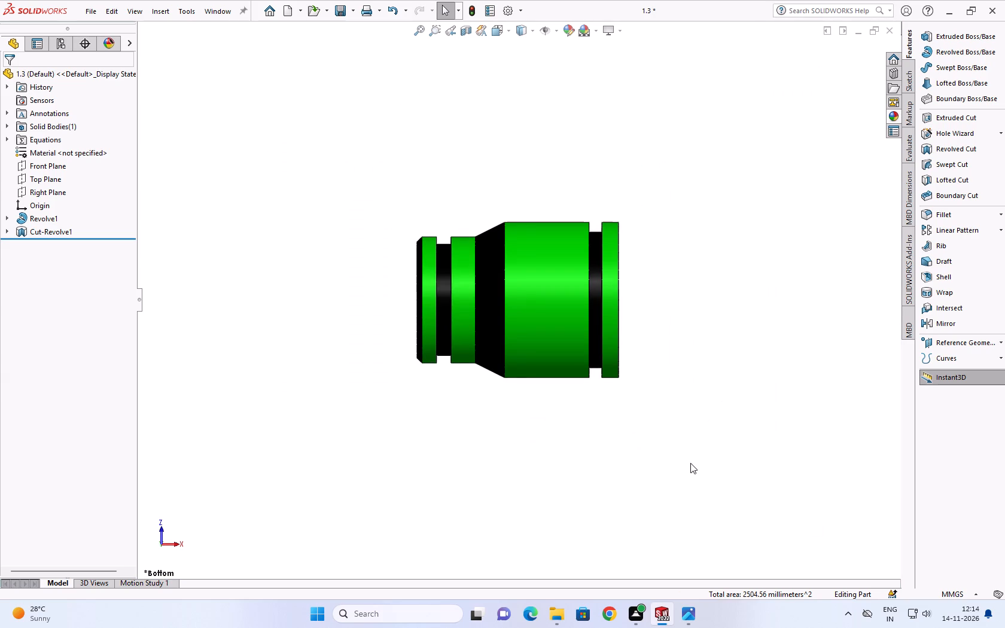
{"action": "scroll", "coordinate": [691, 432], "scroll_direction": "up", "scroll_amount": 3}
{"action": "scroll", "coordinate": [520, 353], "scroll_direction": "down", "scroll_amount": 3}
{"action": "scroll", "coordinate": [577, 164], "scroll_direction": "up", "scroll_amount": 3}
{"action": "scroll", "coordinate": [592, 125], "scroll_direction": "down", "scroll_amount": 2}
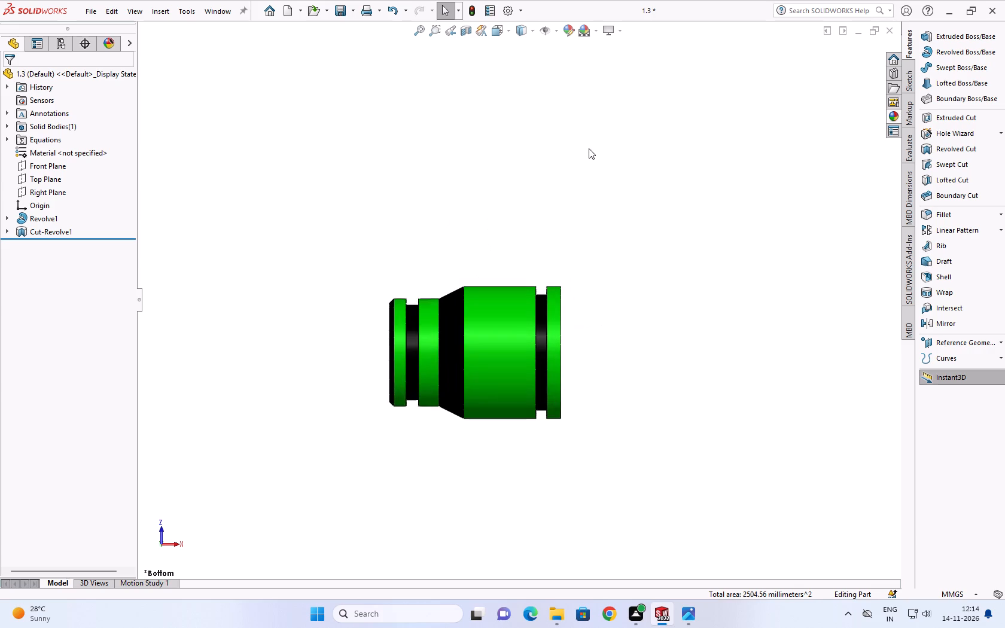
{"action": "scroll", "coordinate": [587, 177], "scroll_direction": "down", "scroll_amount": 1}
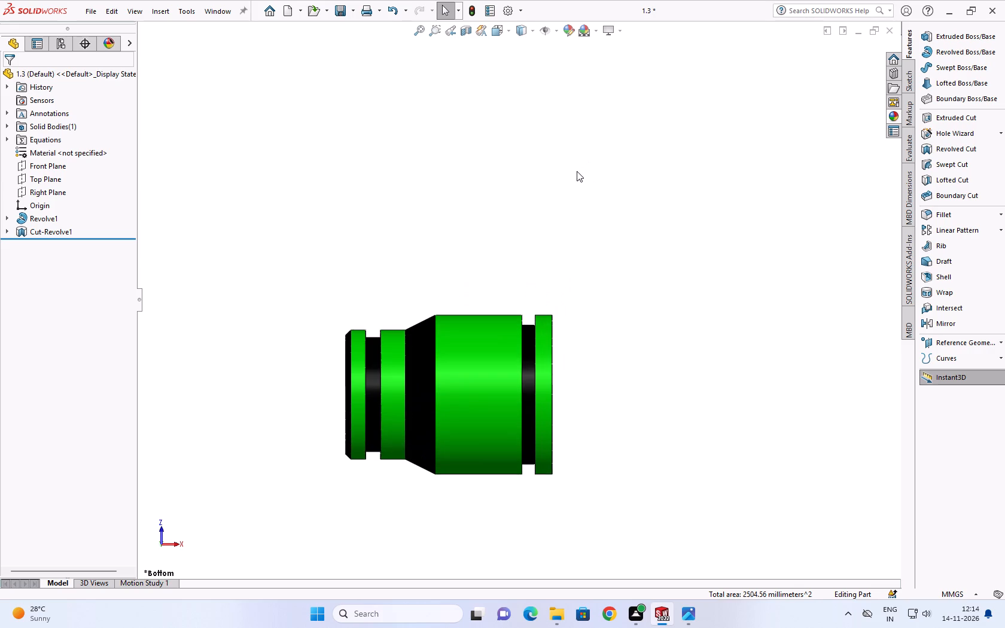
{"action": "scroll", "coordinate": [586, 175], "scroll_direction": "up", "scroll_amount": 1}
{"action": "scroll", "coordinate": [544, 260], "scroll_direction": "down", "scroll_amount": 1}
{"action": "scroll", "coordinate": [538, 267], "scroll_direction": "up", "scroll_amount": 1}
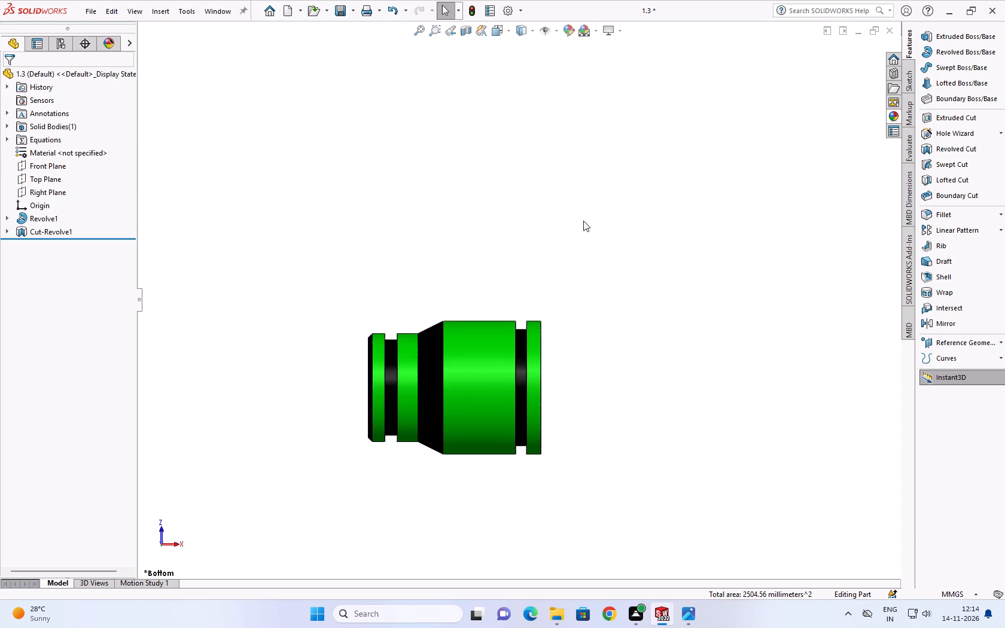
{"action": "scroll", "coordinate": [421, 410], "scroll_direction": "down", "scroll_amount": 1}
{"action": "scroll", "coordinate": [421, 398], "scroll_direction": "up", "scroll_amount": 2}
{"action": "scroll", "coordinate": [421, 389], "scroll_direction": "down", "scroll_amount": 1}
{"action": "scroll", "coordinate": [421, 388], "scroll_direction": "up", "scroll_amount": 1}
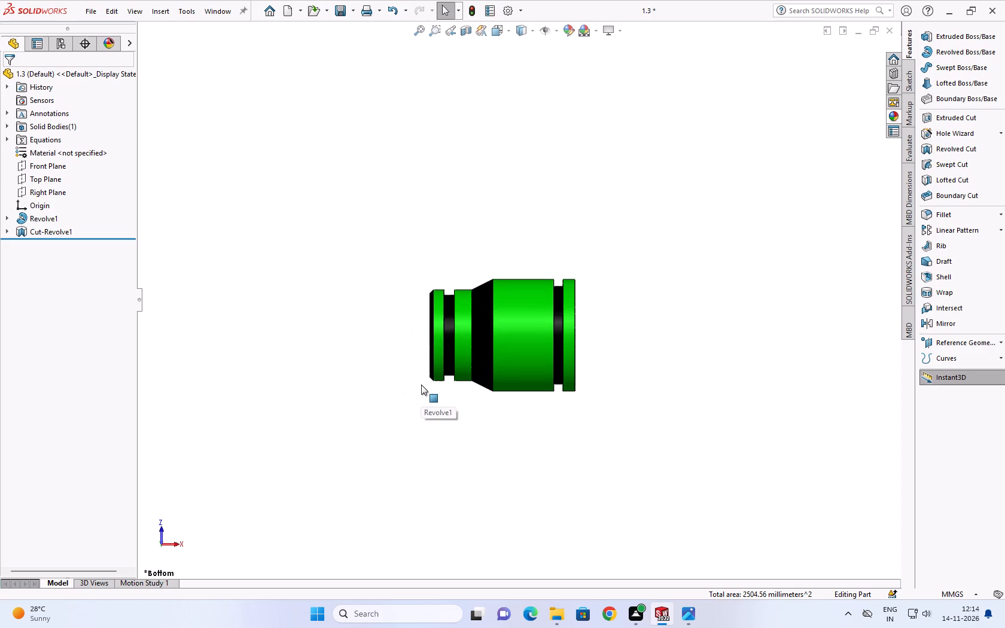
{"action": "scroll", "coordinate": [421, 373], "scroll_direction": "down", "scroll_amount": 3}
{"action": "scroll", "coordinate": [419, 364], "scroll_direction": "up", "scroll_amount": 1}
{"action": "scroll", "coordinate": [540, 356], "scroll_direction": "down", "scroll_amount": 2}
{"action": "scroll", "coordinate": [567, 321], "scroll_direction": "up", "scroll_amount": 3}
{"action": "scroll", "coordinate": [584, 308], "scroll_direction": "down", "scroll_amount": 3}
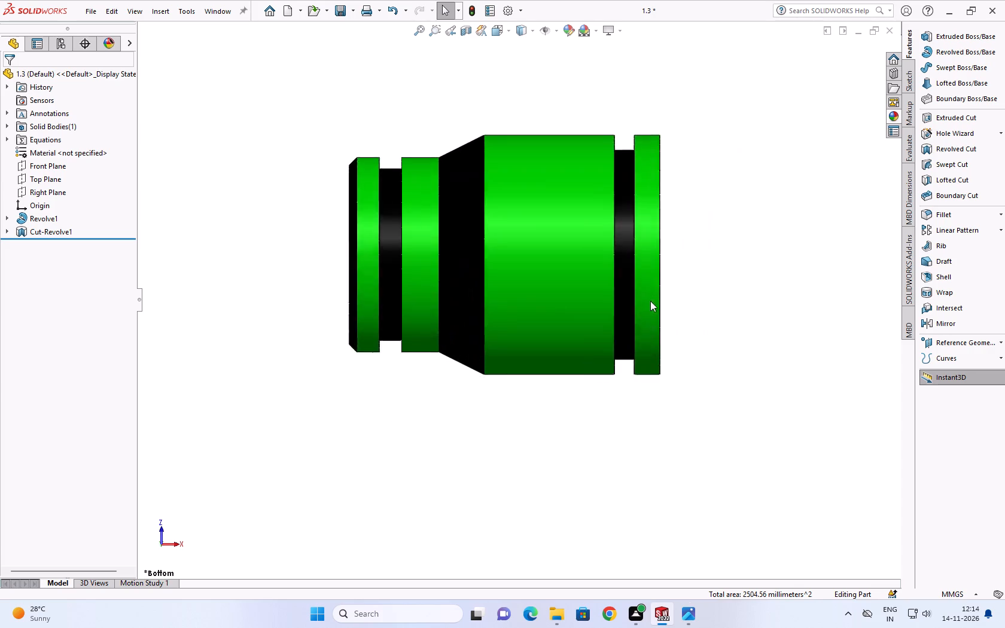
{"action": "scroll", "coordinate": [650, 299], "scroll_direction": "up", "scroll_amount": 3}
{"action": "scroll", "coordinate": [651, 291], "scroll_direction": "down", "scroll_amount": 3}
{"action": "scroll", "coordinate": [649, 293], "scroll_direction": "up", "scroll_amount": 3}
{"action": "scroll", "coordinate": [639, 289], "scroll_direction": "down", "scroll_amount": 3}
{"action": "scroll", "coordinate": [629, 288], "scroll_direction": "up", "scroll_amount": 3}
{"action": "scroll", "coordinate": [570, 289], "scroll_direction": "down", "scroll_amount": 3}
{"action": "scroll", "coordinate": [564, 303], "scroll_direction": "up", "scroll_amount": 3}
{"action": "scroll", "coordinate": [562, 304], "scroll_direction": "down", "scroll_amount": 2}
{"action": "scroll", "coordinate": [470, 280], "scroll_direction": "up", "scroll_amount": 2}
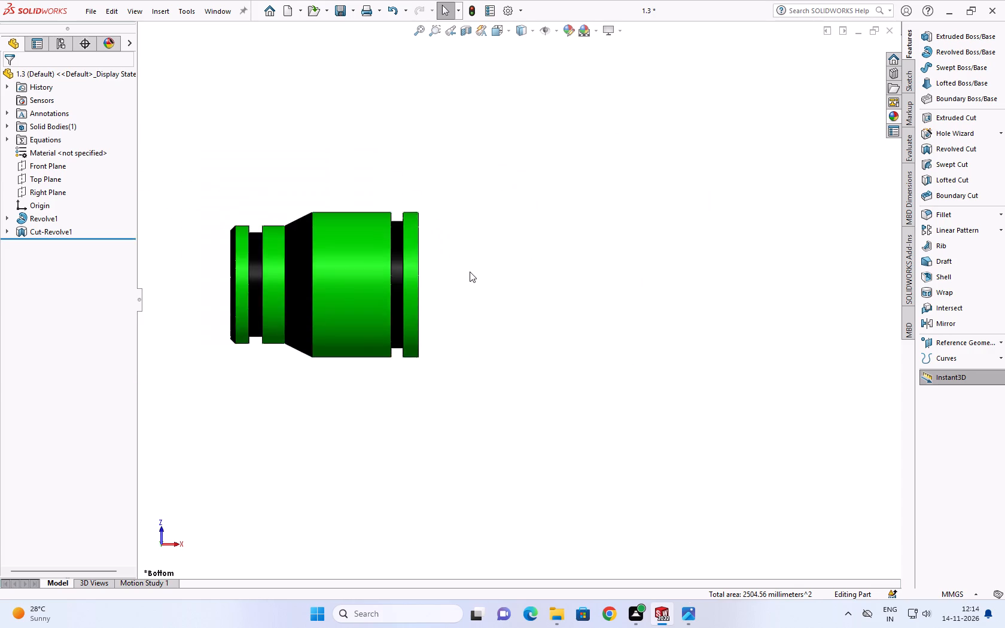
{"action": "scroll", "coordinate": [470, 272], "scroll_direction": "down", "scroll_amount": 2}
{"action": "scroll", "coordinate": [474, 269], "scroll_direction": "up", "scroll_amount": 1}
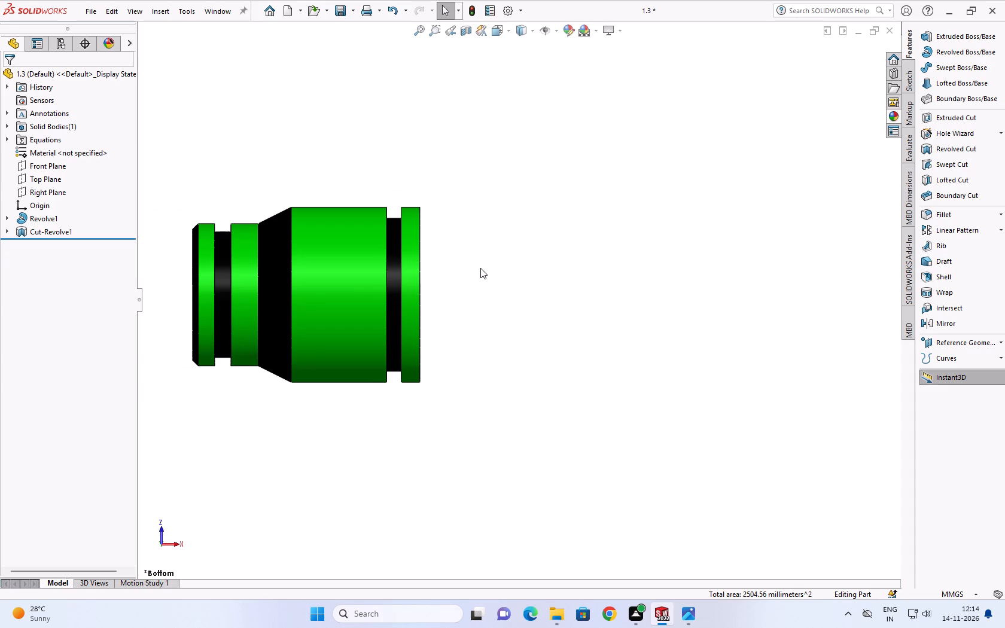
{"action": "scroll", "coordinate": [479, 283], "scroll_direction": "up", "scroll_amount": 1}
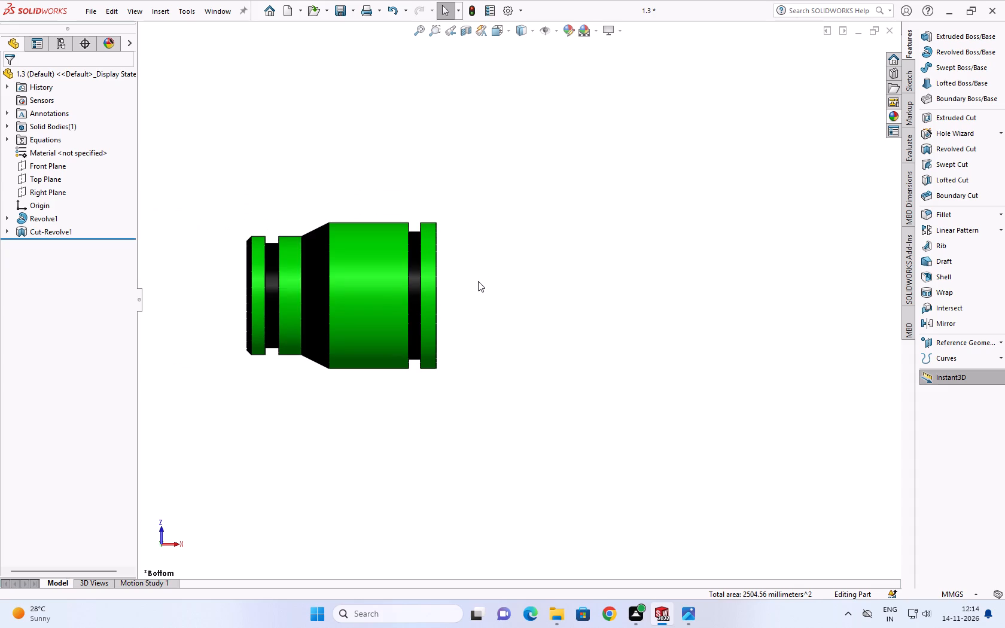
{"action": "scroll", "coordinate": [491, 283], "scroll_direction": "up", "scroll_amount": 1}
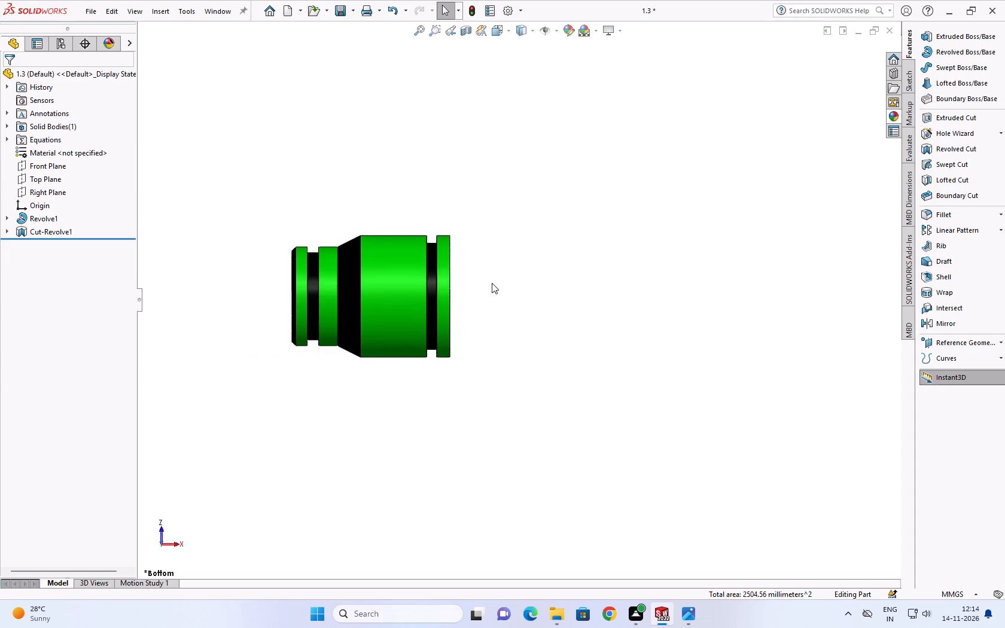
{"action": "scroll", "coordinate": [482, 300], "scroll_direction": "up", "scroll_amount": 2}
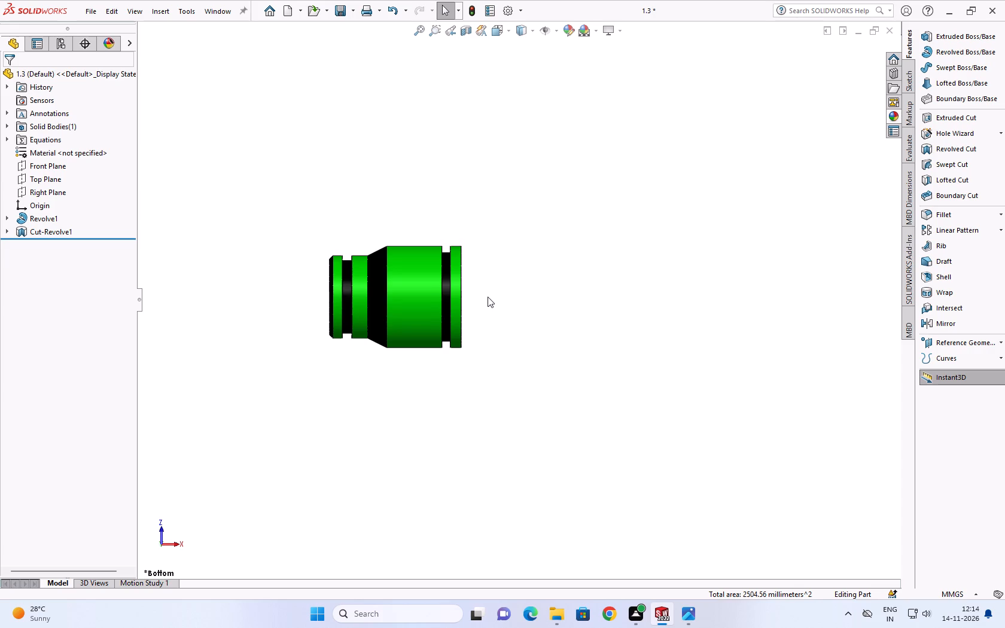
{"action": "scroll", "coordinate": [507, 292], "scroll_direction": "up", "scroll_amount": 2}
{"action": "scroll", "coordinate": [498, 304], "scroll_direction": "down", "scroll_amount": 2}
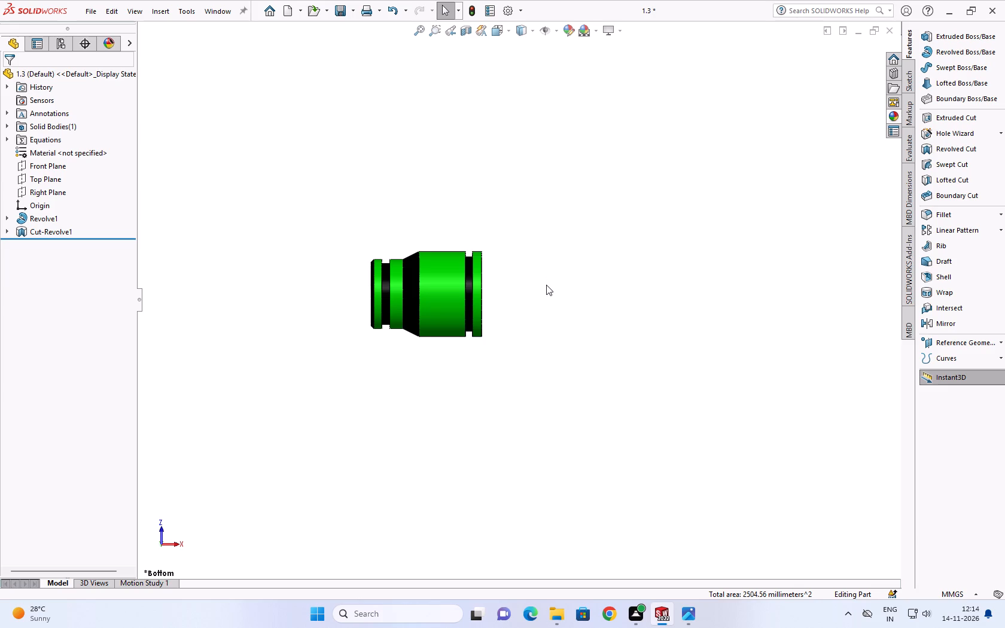
Examine the bushing's stepped outer profile in the Bottom view and again in the Top view.
{"action": "scroll", "coordinate": [546, 285], "scroll_direction": "up", "scroll_amount": 3}
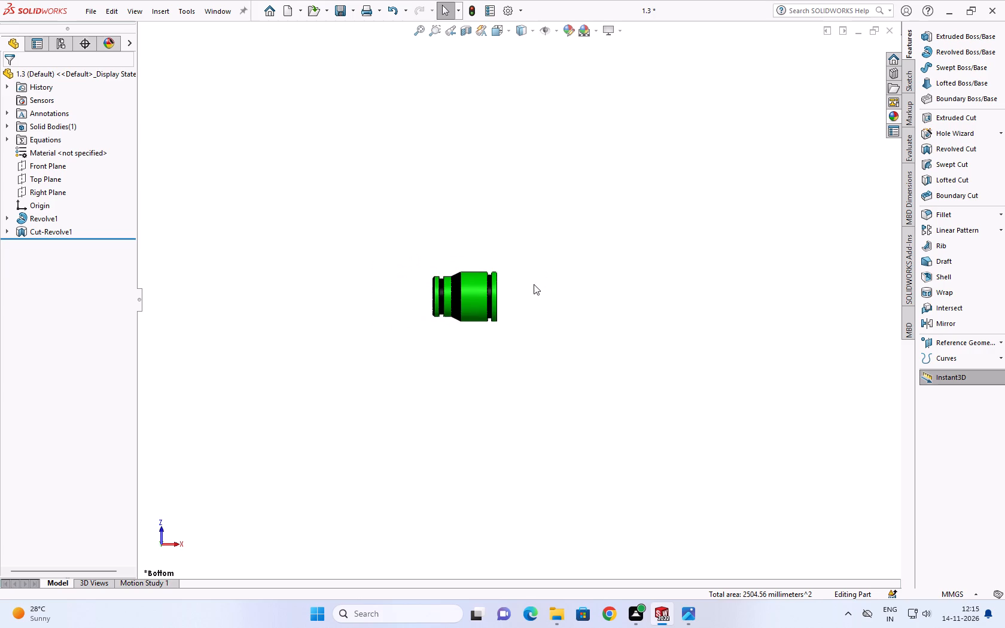
{"action": "scroll", "coordinate": [538, 299], "scroll_direction": "up", "scroll_amount": 2}
{"action": "right_click_drag", "start_coordinate": [644, 260], "coordinate": [631, 337]}
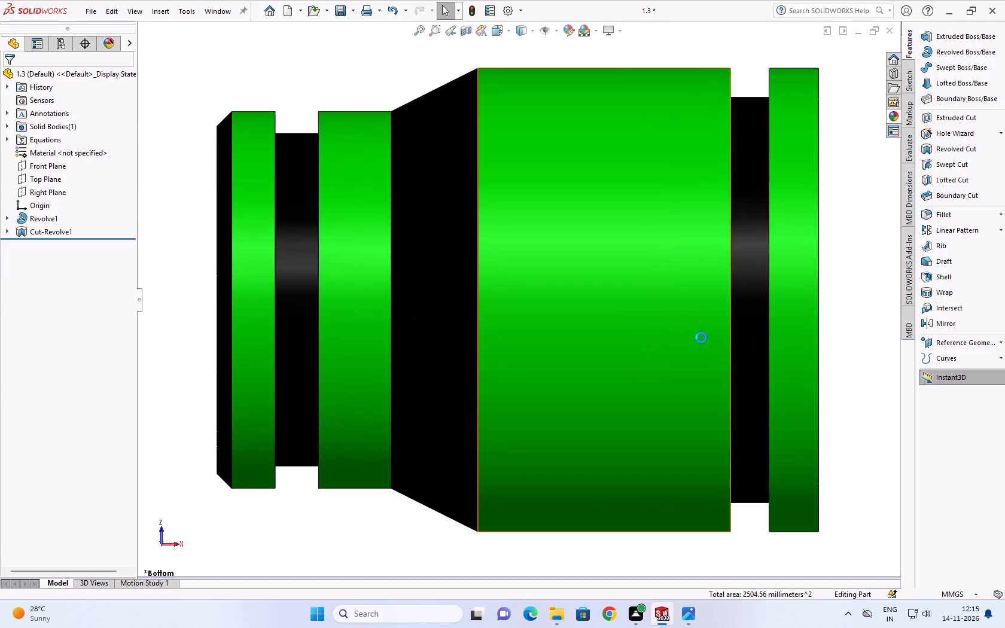
{"action": "right_click_drag", "start_coordinate": [878, 388], "coordinate": [859, 325]}
{"action": "scroll", "coordinate": [799, 344], "scroll_direction": "up", "scroll_amount": 4}
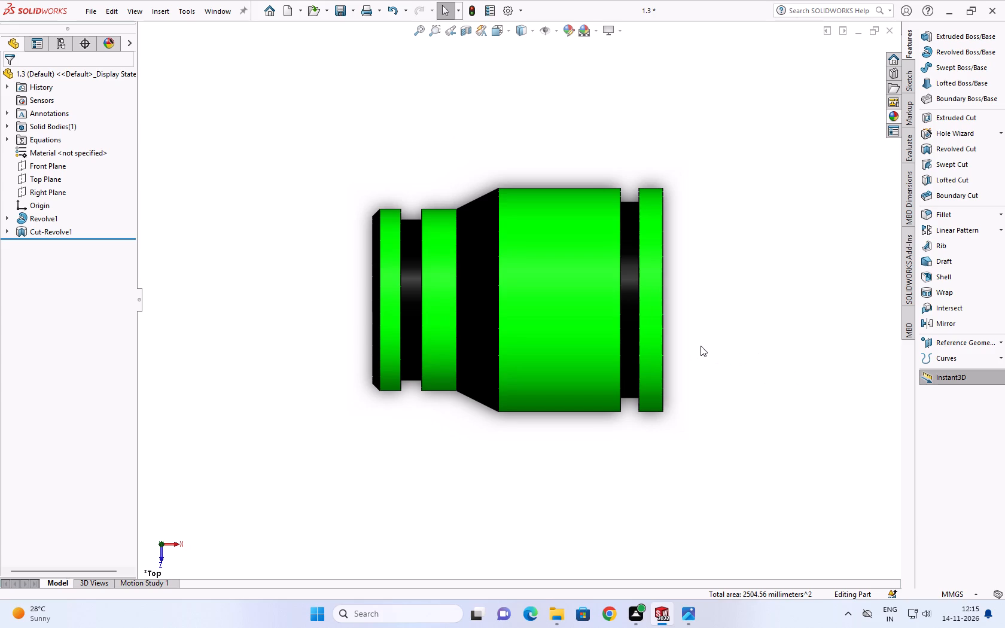
{"action": "scroll", "coordinate": [647, 342], "scroll_direction": "up", "scroll_amount": 2}
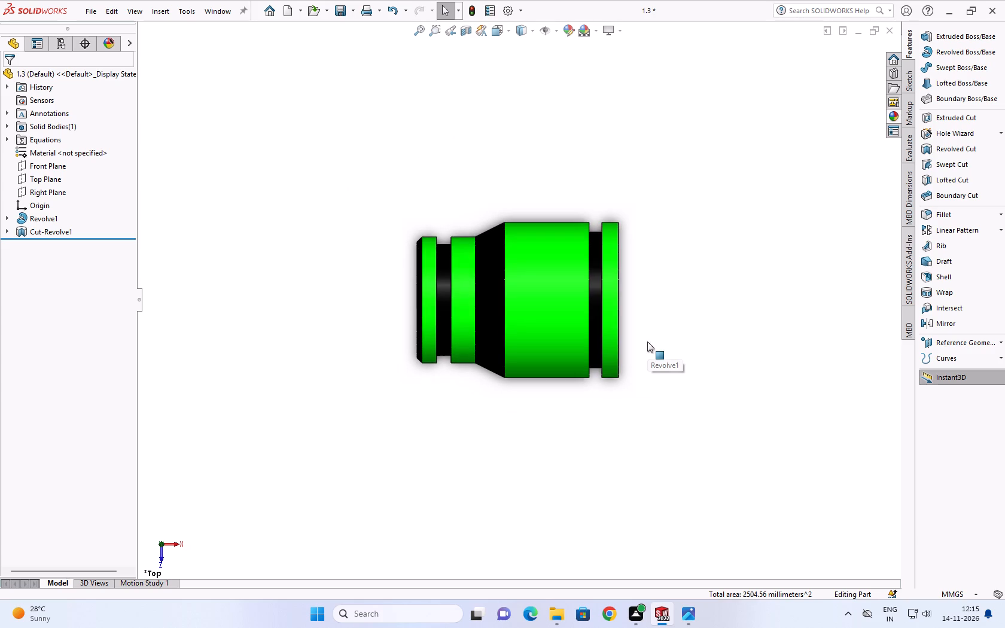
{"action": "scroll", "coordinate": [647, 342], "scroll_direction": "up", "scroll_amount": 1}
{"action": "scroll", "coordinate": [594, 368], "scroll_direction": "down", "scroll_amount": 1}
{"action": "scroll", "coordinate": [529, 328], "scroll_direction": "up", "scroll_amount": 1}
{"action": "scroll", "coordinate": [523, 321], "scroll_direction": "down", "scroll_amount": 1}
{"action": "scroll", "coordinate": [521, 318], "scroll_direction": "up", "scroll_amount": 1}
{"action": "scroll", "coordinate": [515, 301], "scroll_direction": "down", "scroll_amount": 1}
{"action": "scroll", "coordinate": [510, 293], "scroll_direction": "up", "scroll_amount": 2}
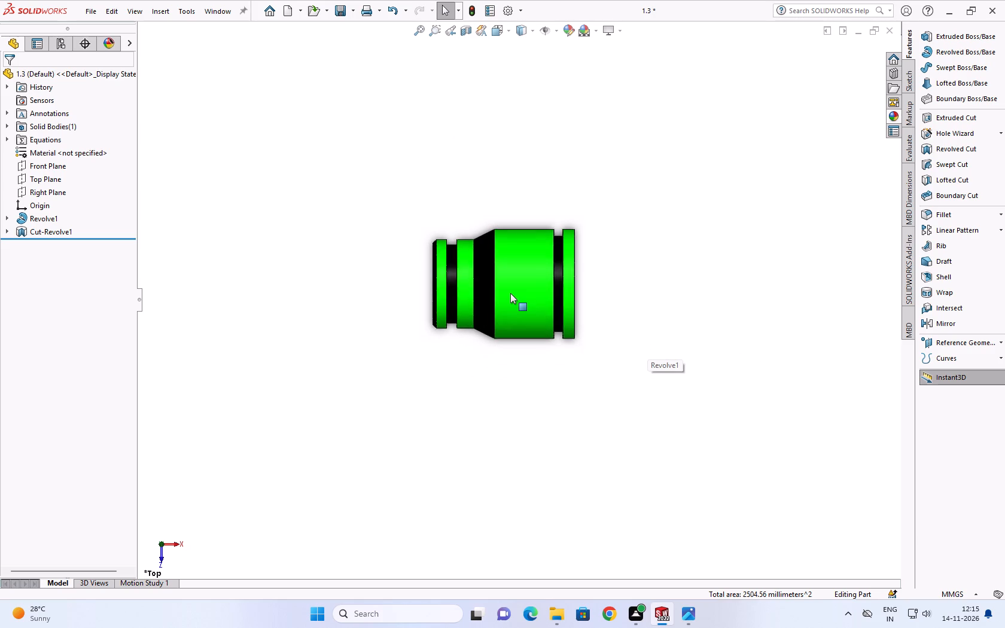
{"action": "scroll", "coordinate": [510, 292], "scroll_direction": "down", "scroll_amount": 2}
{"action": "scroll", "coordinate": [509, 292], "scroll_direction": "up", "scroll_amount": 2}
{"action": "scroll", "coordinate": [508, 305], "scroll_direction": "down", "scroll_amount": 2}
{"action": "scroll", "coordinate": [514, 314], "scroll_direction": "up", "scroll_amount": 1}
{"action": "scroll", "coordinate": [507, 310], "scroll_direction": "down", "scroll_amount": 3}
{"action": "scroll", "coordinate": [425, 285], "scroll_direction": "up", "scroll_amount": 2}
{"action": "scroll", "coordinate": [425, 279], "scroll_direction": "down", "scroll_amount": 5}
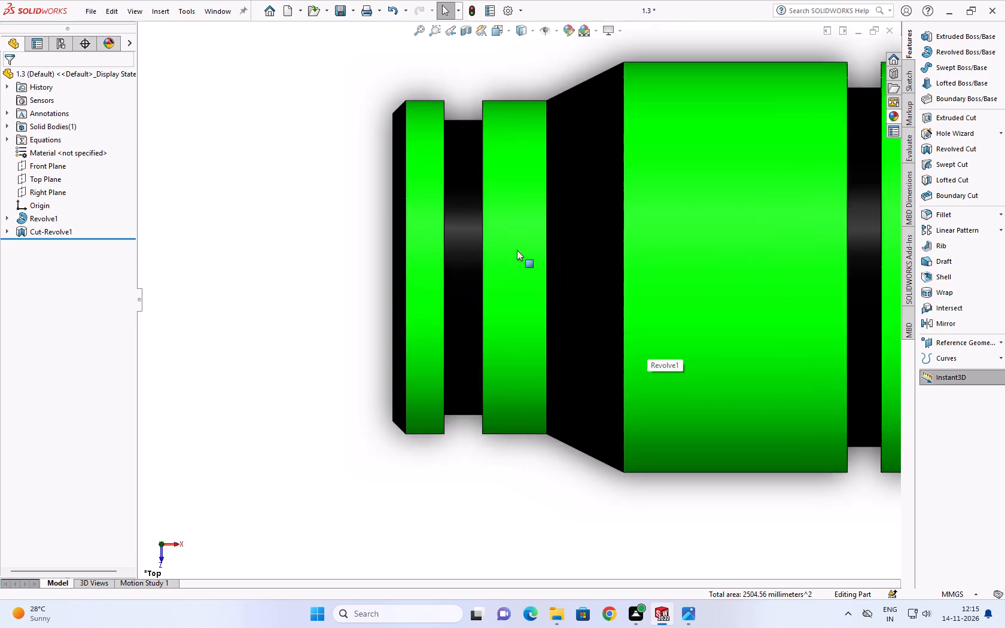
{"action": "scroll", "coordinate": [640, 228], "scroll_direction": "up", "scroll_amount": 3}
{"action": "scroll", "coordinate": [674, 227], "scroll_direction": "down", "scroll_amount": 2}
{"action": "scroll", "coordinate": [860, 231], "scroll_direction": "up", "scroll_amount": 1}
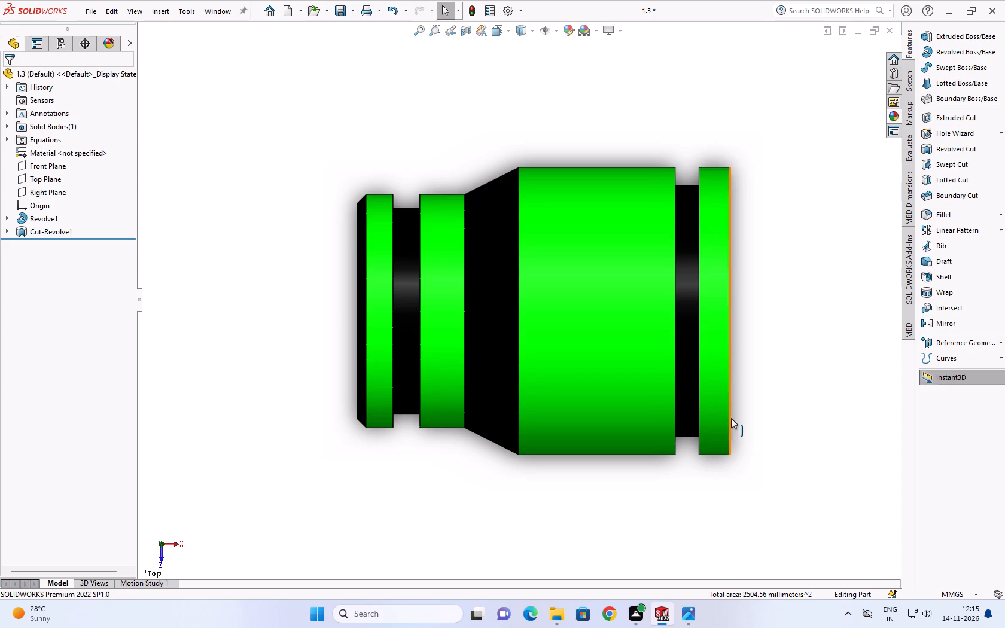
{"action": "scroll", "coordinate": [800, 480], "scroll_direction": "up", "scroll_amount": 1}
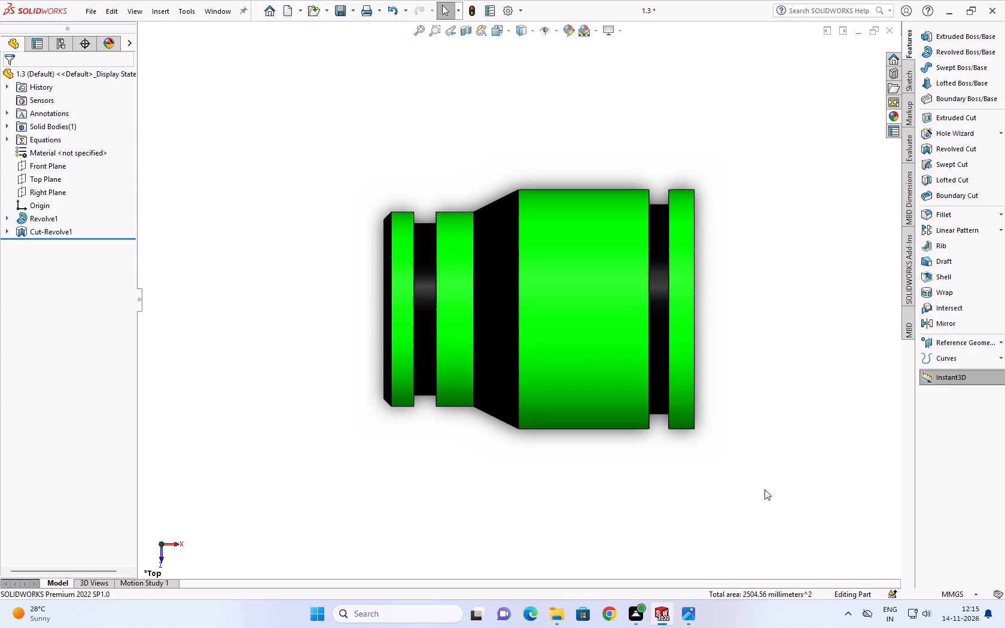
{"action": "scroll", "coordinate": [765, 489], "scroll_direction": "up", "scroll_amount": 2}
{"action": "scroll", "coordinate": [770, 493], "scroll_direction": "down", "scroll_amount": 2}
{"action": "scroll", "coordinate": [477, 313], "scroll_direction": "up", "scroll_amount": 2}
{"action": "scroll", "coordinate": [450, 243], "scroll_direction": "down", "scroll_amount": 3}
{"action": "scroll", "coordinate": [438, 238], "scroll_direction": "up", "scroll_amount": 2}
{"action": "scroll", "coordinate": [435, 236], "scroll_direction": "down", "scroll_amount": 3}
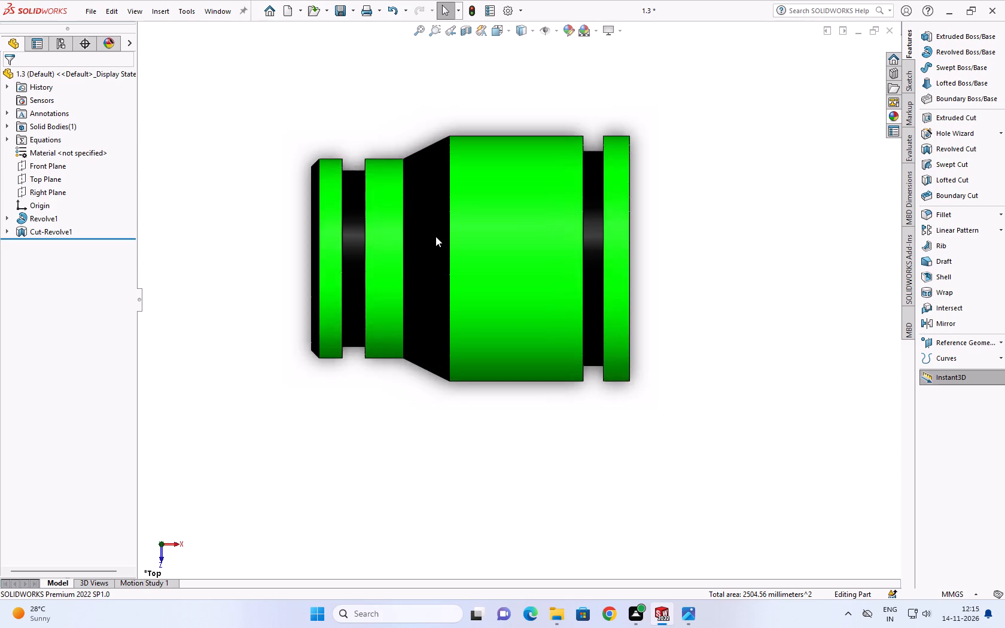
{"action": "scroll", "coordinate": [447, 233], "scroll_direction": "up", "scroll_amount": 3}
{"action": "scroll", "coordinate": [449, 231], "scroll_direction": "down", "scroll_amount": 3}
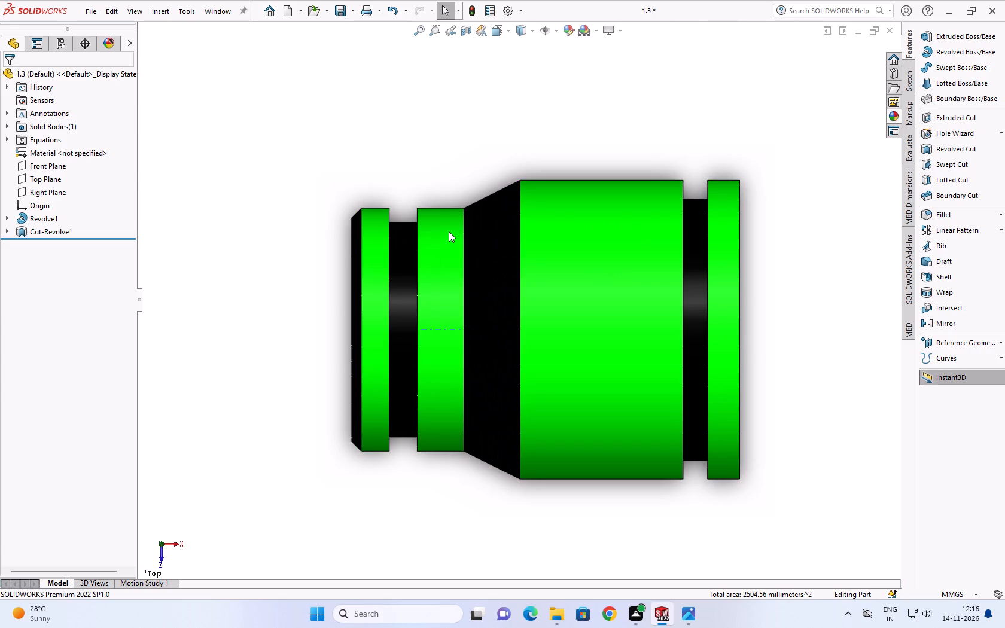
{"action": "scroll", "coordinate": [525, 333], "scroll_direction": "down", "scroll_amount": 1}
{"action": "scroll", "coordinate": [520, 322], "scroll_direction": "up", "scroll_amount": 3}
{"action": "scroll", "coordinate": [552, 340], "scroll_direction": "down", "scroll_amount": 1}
Clear the current face selection.
{"action": "left_click", "coordinate": [816, 298]}
Examine the bushing's green bands, tapered section and grooves from a slightly tilted angle, finishing in the Top view.
{"action": "scroll", "coordinate": [595, 339], "scroll_direction": "down", "scroll_amount": 3}
{"action": "scroll", "coordinate": [595, 330], "scroll_direction": "up", "scroll_amount": 2}
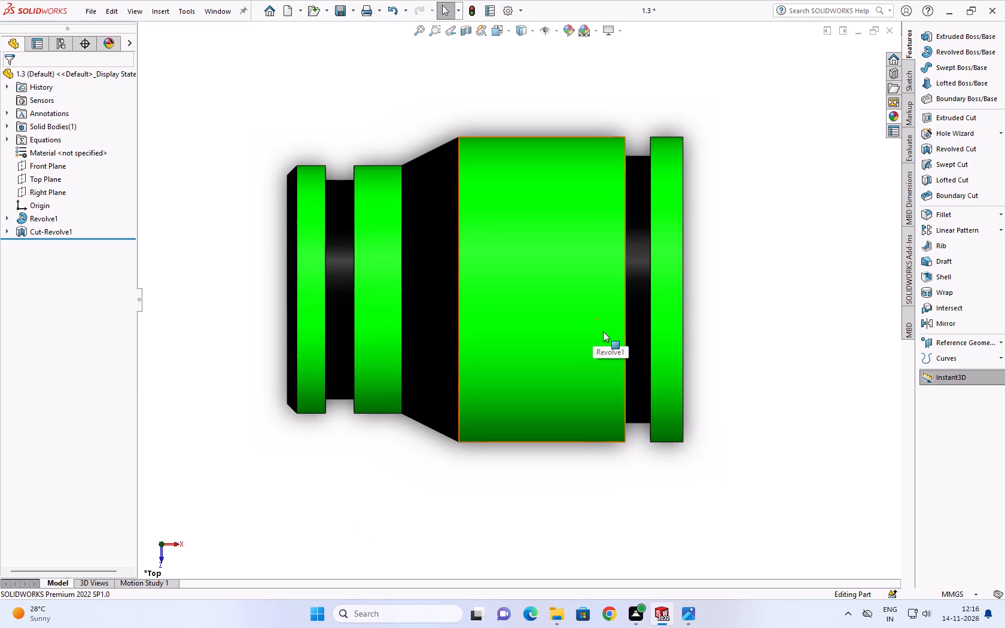
{"action": "scroll", "coordinate": [824, 501], "scroll_direction": "up", "scroll_amount": 4}
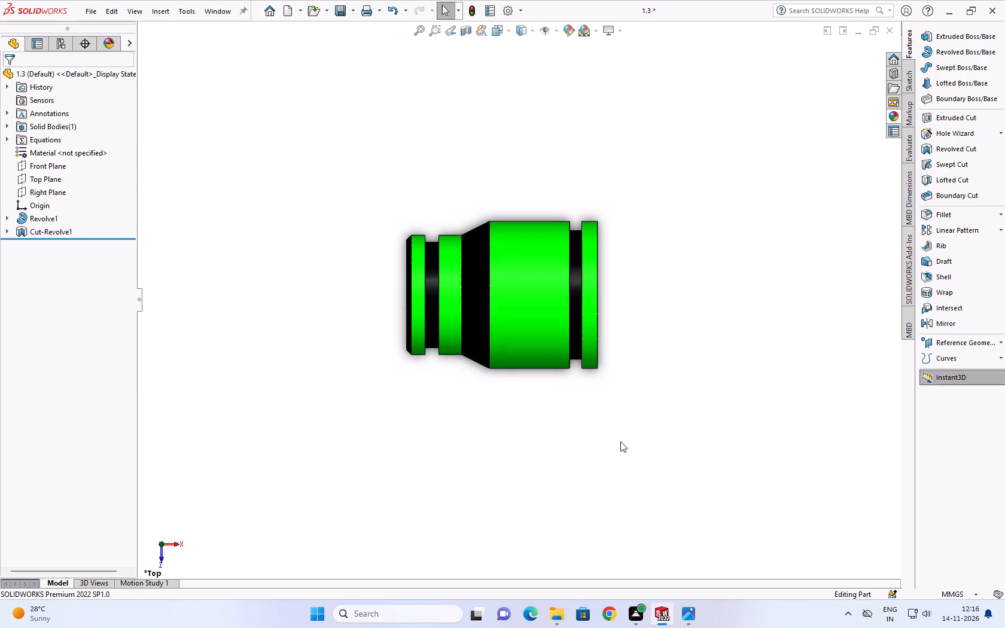
{"action": "scroll", "coordinate": [476, 332], "scroll_direction": "down", "scroll_amount": 1}
{"action": "scroll", "coordinate": [437, 282], "scroll_direction": "down", "scroll_amount": 2}
{"action": "scroll", "coordinate": [785, 261], "scroll_direction": "up", "scroll_amount": 1}
{"action": "right_click_drag", "start_coordinate": [786, 257], "coordinate": [747, 419]}
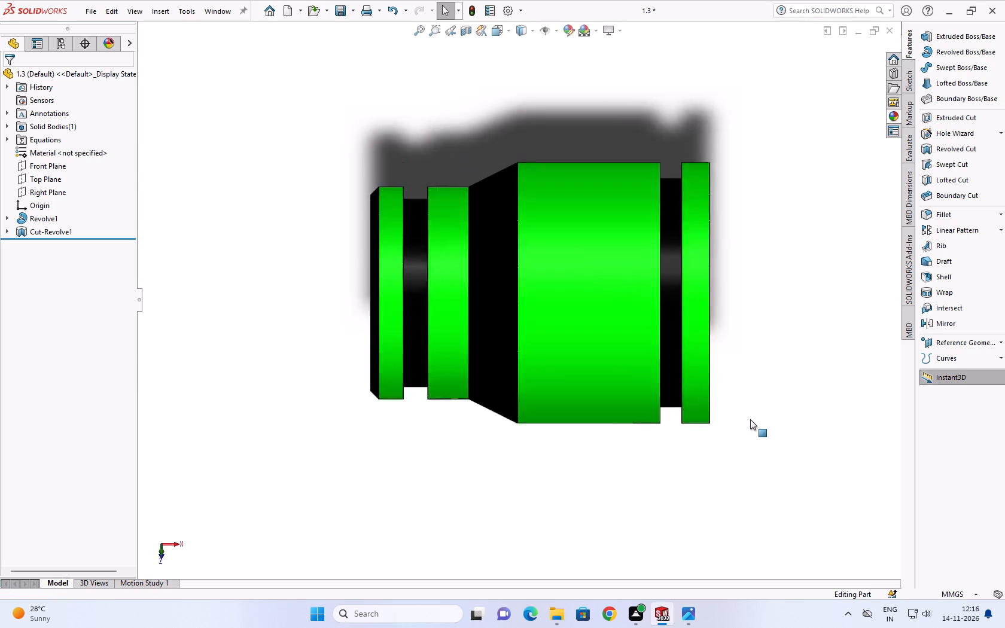
{"action": "right_click_drag", "start_coordinate": [842, 396], "coordinate": [846, 274]}
{"action": "scroll", "coordinate": [867, 330], "scroll_direction": "up", "scroll_amount": 5}
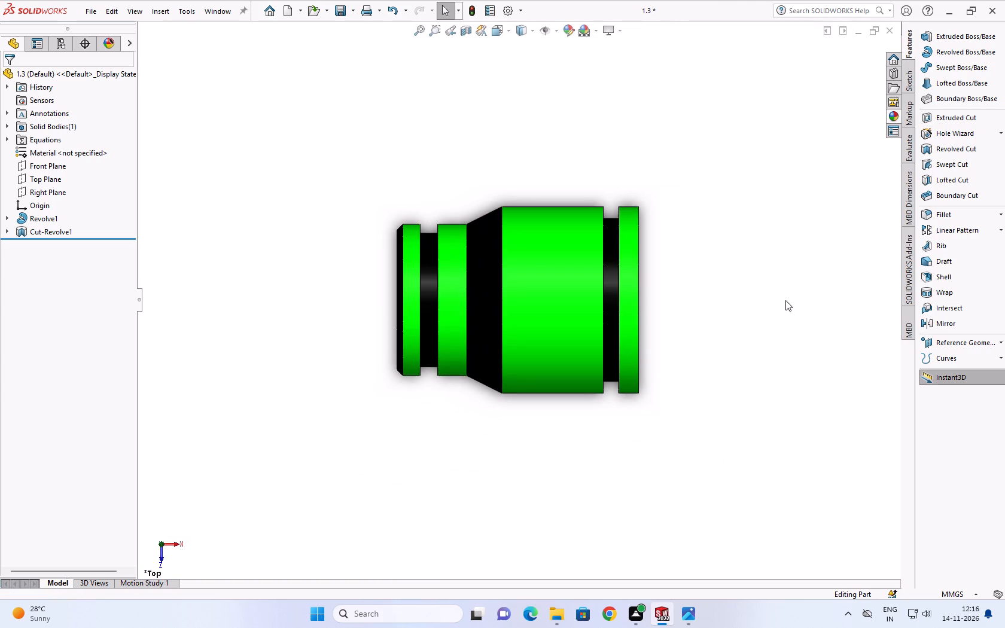
{"action": "scroll", "coordinate": [785, 300], "scroll_direction": "up", "scroll_amount": 1}
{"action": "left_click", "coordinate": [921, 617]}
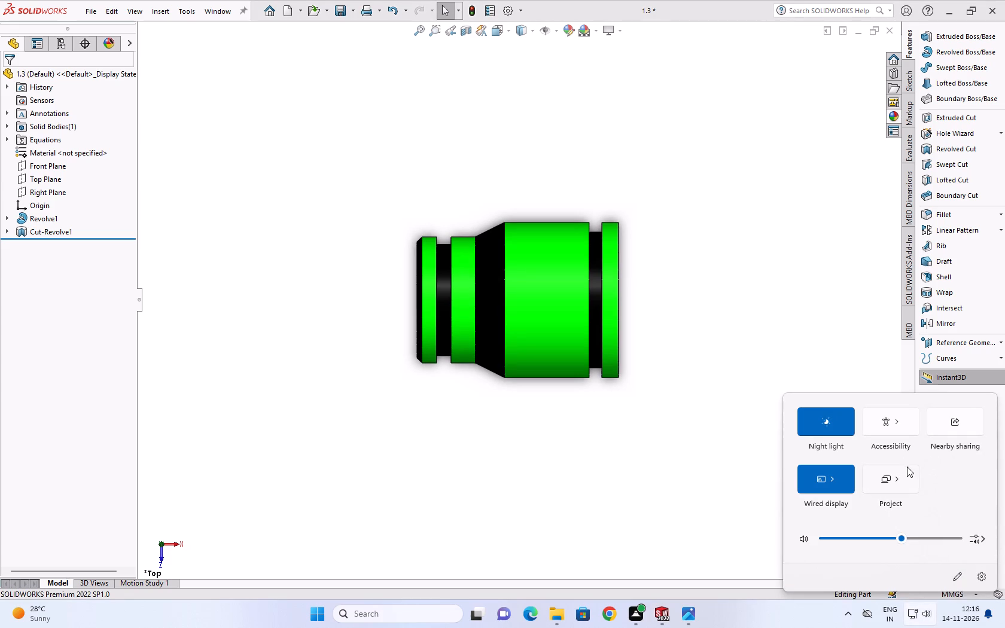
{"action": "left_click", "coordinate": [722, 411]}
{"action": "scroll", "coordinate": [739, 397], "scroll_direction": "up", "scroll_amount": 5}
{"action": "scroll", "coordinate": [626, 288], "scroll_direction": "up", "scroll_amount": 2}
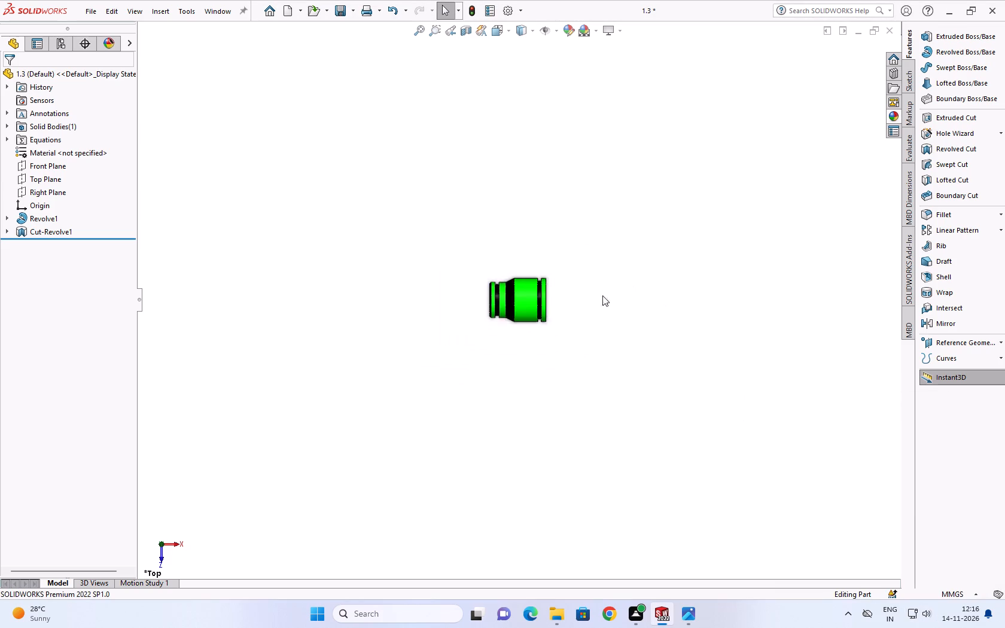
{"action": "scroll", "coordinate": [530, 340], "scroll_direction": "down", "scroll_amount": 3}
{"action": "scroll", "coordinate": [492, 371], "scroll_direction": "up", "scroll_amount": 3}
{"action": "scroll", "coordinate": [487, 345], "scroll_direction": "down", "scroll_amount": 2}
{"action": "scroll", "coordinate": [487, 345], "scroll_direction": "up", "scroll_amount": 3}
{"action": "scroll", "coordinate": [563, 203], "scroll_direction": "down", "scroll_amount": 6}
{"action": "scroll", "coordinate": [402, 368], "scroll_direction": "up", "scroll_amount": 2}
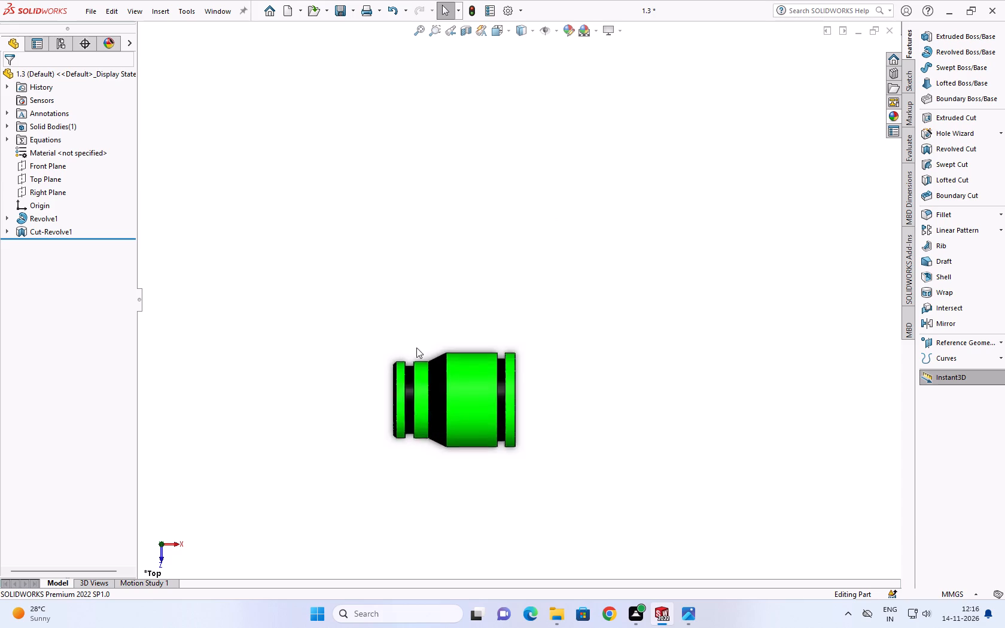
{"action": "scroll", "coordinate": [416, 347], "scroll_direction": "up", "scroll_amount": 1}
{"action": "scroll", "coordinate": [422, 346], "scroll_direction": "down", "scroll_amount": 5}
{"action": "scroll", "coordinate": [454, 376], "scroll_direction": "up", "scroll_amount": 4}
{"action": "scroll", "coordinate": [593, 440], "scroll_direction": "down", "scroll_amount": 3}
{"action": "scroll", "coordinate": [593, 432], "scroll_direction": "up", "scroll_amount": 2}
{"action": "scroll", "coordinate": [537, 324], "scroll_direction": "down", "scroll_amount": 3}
Examine the bushing's outer bands and grooves in the Bottom view.
{"action": "right_click_drag", "start_coordinate": [904, 445], "coordinate": [904, 409]}
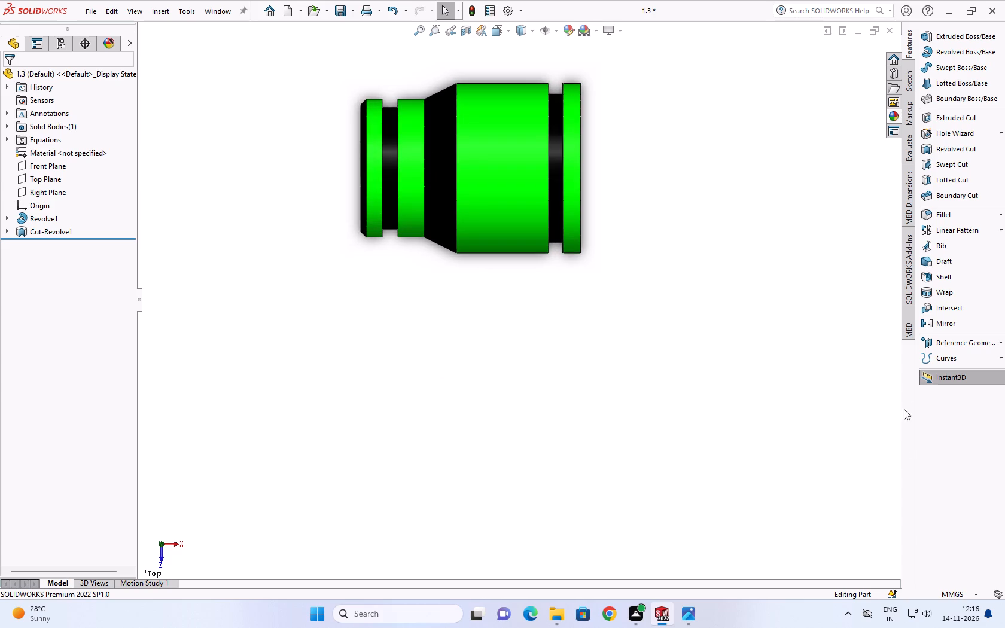
{"action": "right_click_drag", "start_coordinate": [904, 409], "coordinate": [903, 383]}
{"action": "right_click_drag", "start_coordinate": [775, 228], "coordinate": [760, 293]}
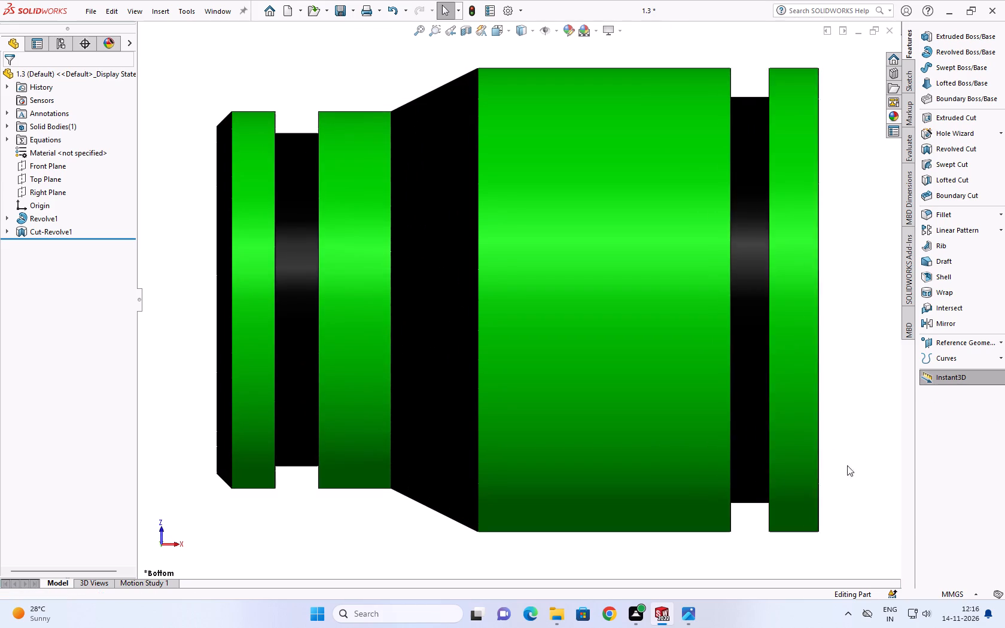
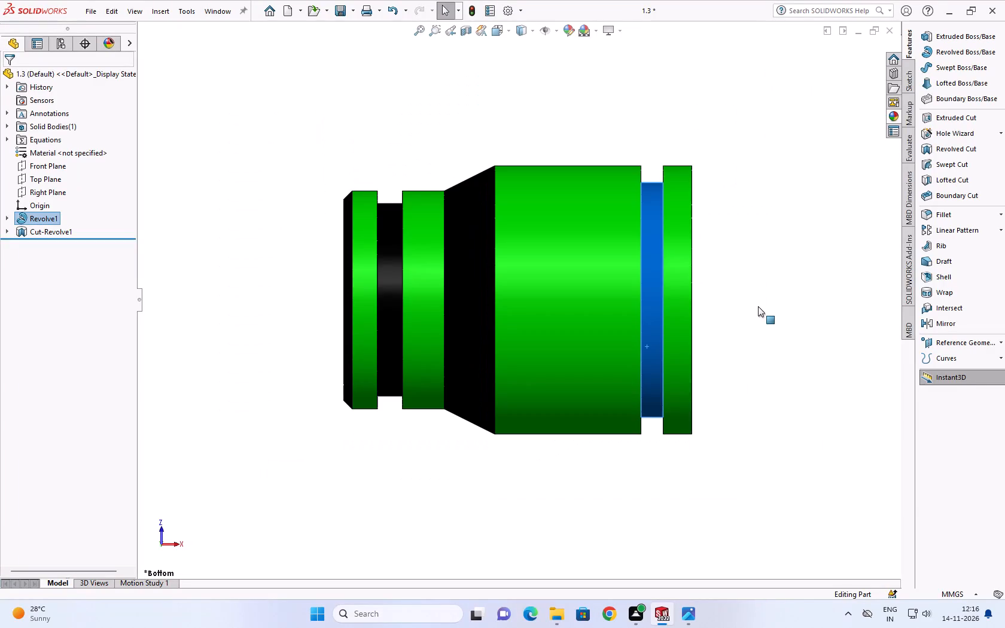
Clear the selection of the groove face near the bushing's wide end.
{"action": "right_click_drag", "start_coordinate": [741, 298], "coordinate": [740, 203]}
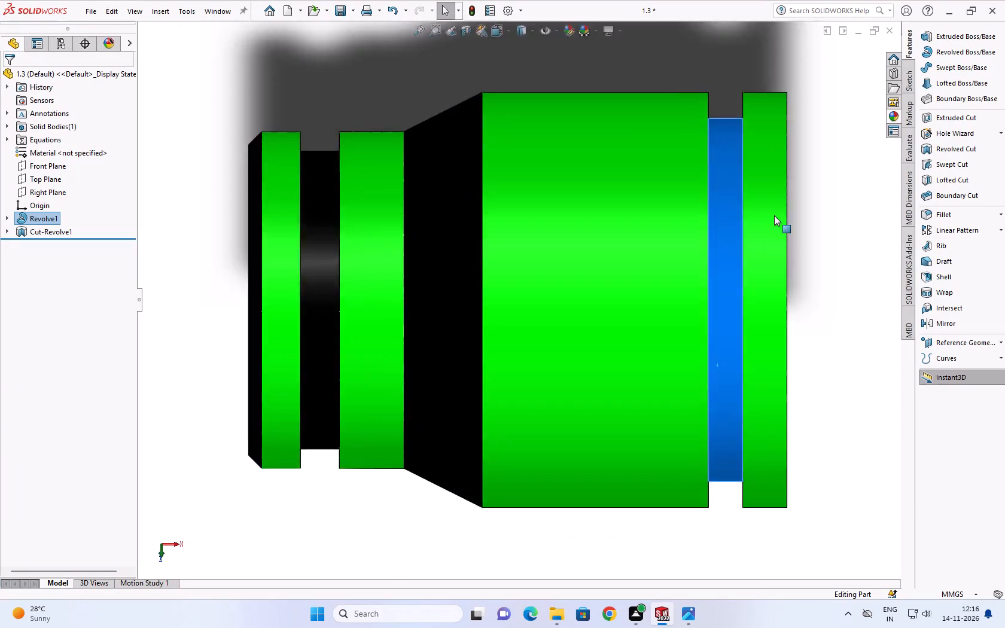
{"action": "scroll", "coordinate": [772, 222], "scroll_direction": "up", "scroll_amount": 2}
{"action": "left_click", "coordinate": [824, 243]}
{"action": "right_click_drag", "start_coordinate": [793, 264], "coordinate": [788, 194]}
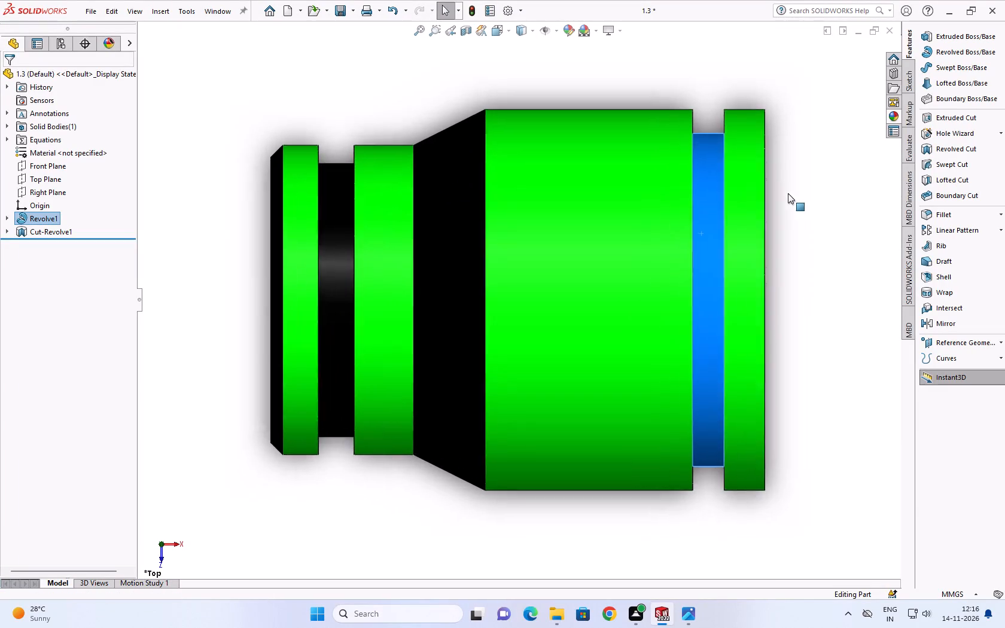
{"action": "left_click", "coordinate": [889, 227]}
Examine the bushing's green bands and black grooves, alternating between the Top and Bottom views.
{"action": "scroll", "coordinate": [845, 252], "scroll_direction": "up", "scroll_amount": 4}
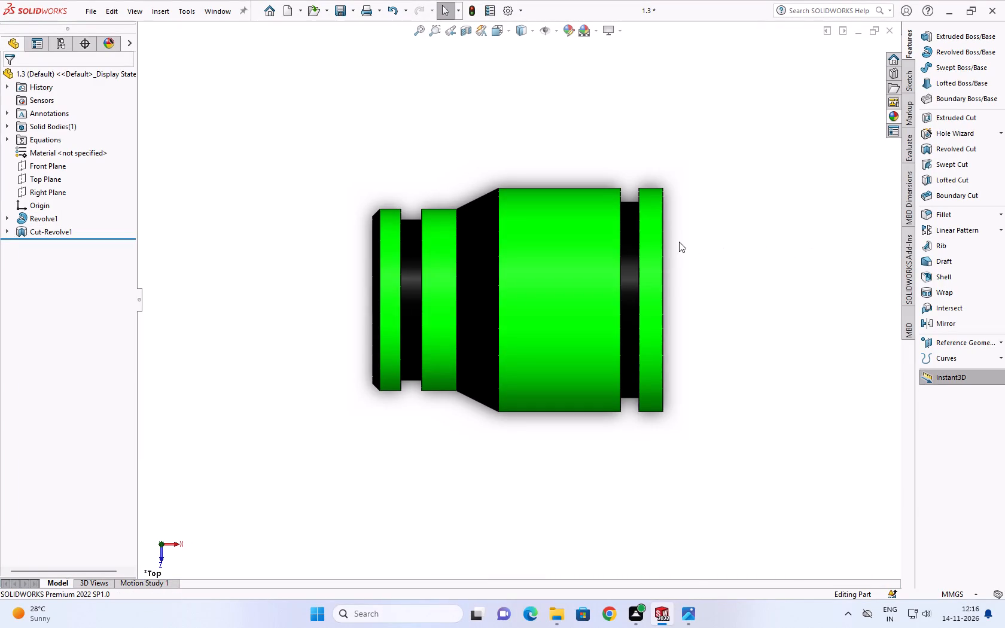
{"action": "right_click_drag", "start_coordinate": [727, 265], "coordinate": [723, 359]}
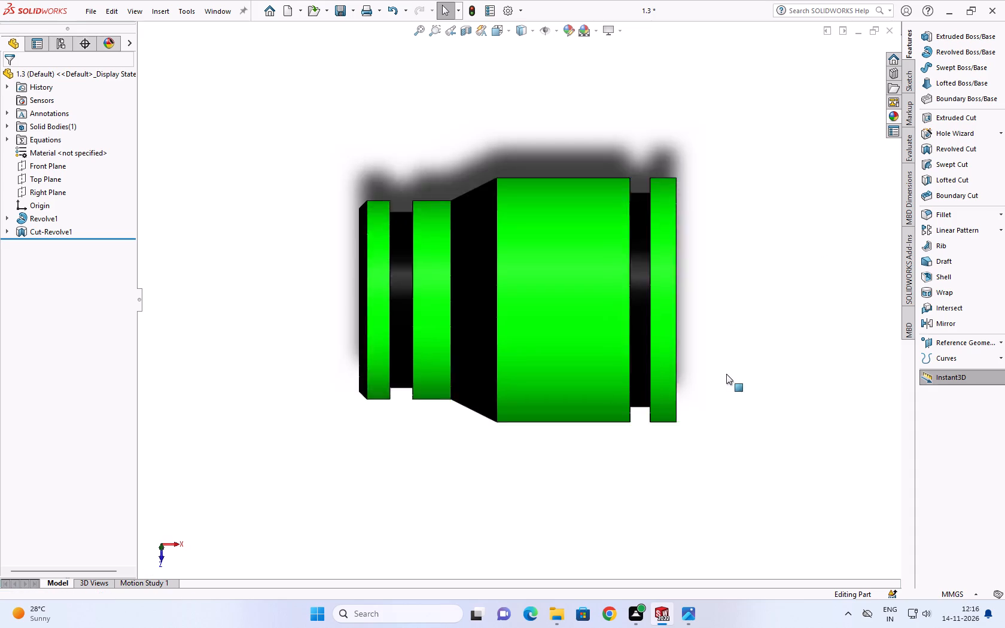
{"action": "right_click_drag", "start_coordinate": [875, 378], "coordinate": [873, 282]}
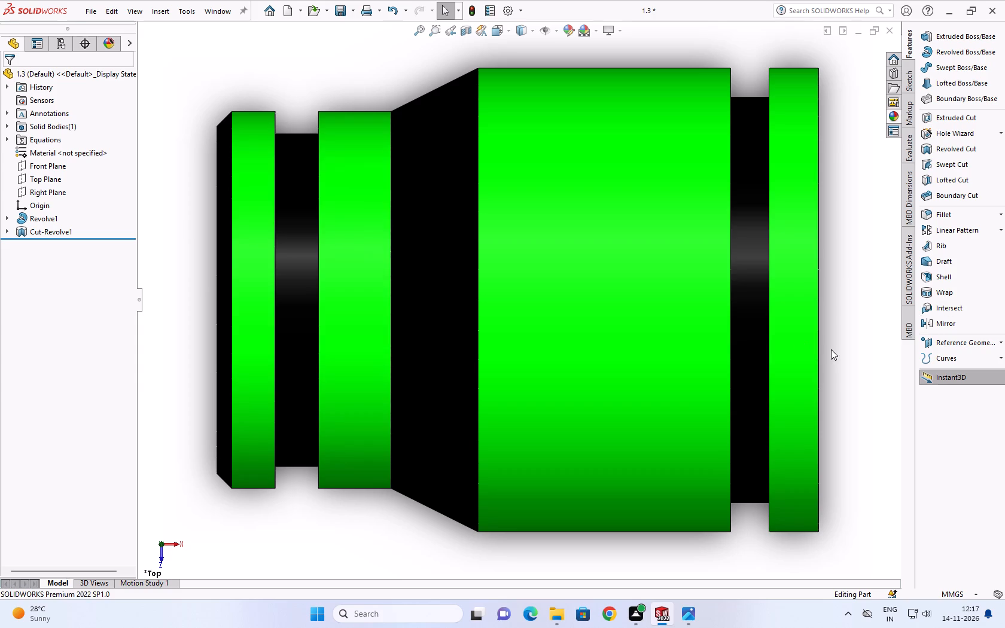
{"action": "right_click_drag", "start_coordinate": [846, 338], "coordinate": [847, 275]}
{"action": "right_click_drag", "start_coordinate": [847, 275], "coordinate": [859, 395]}
{"action": "right_click_drag", "start_coordinate": [859, 395], "coordinate": [859, 392]}
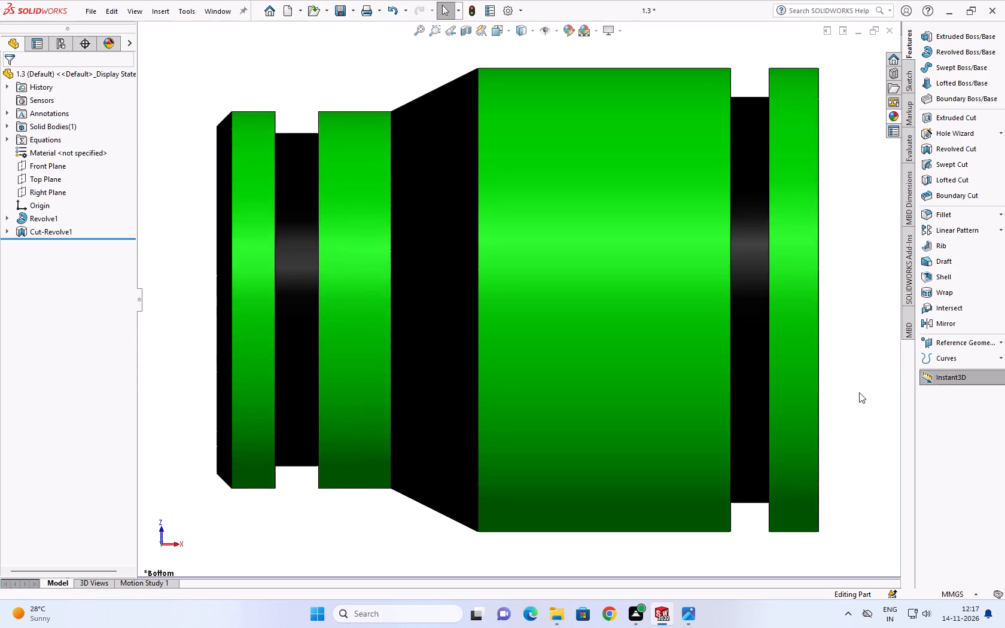
{"action": "right_click_drag", "start_coordinate": [859, 392], "coordinate": [865, 301]}
{"action": "right_click_drag", "start_coordinate": [866, 303], "coordinate": [869, 451]}
{"action": "right_click_drag", "start_coordinate": [868, 456], "coordinate": [867, 328]}
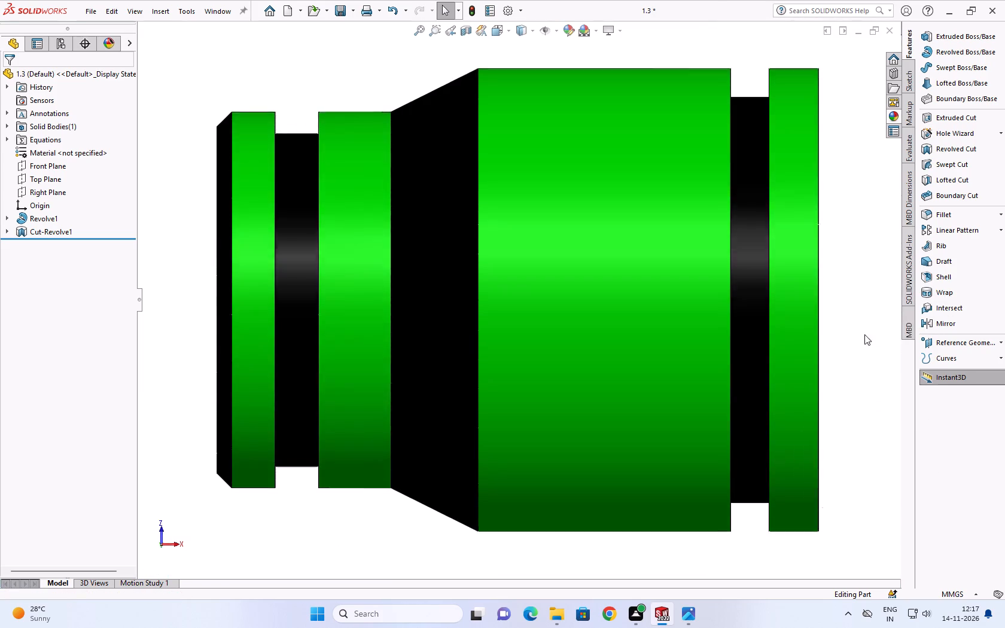
{"action": "right_click_drag", "start_coordinate": [860, 368], "coordinate": [846, 483]}
{"action": "right_click_drag", "start_coordinate": [849, 486], "coordinate": [849, 387]}
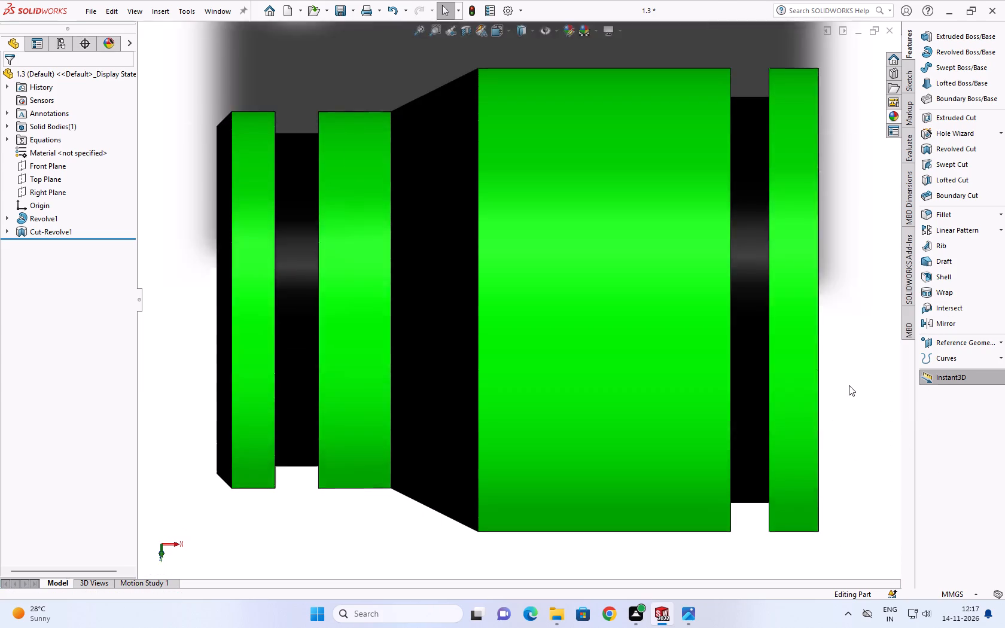
{"action": "right_click_drag", "start_coordinate": [863, 401], "coordinate": [858, 461]}
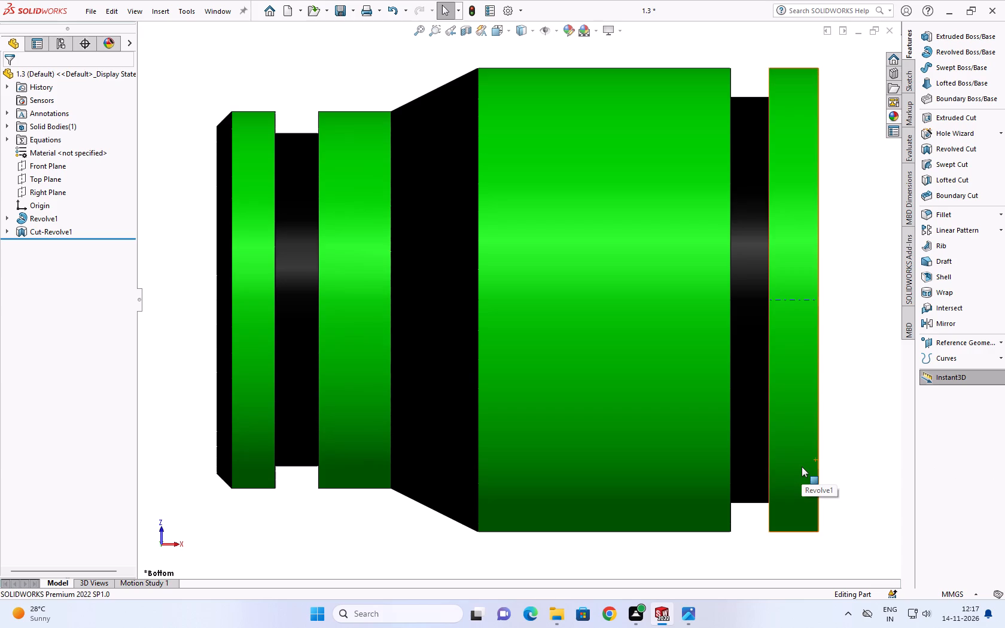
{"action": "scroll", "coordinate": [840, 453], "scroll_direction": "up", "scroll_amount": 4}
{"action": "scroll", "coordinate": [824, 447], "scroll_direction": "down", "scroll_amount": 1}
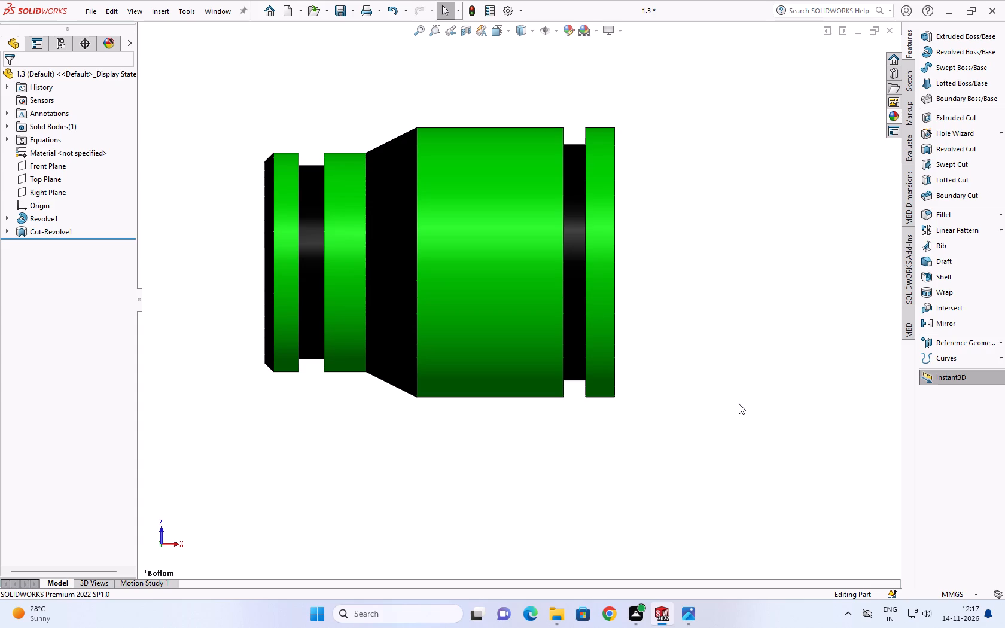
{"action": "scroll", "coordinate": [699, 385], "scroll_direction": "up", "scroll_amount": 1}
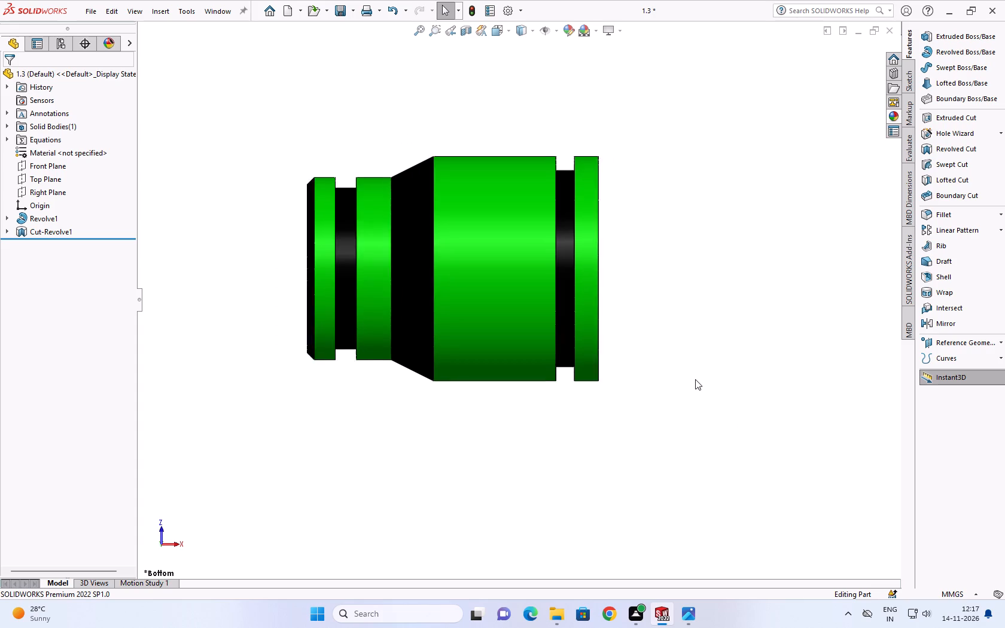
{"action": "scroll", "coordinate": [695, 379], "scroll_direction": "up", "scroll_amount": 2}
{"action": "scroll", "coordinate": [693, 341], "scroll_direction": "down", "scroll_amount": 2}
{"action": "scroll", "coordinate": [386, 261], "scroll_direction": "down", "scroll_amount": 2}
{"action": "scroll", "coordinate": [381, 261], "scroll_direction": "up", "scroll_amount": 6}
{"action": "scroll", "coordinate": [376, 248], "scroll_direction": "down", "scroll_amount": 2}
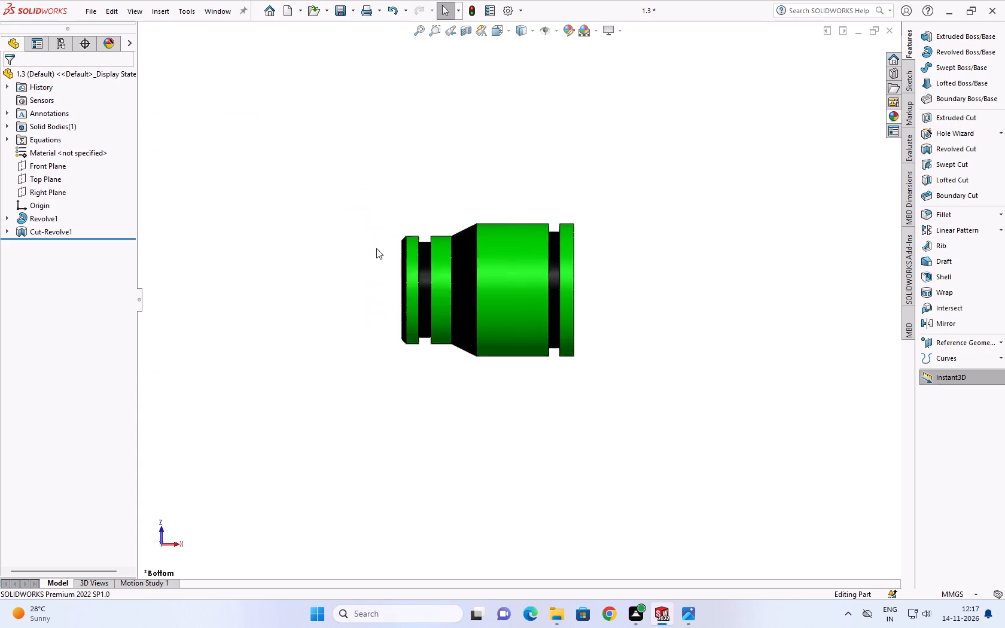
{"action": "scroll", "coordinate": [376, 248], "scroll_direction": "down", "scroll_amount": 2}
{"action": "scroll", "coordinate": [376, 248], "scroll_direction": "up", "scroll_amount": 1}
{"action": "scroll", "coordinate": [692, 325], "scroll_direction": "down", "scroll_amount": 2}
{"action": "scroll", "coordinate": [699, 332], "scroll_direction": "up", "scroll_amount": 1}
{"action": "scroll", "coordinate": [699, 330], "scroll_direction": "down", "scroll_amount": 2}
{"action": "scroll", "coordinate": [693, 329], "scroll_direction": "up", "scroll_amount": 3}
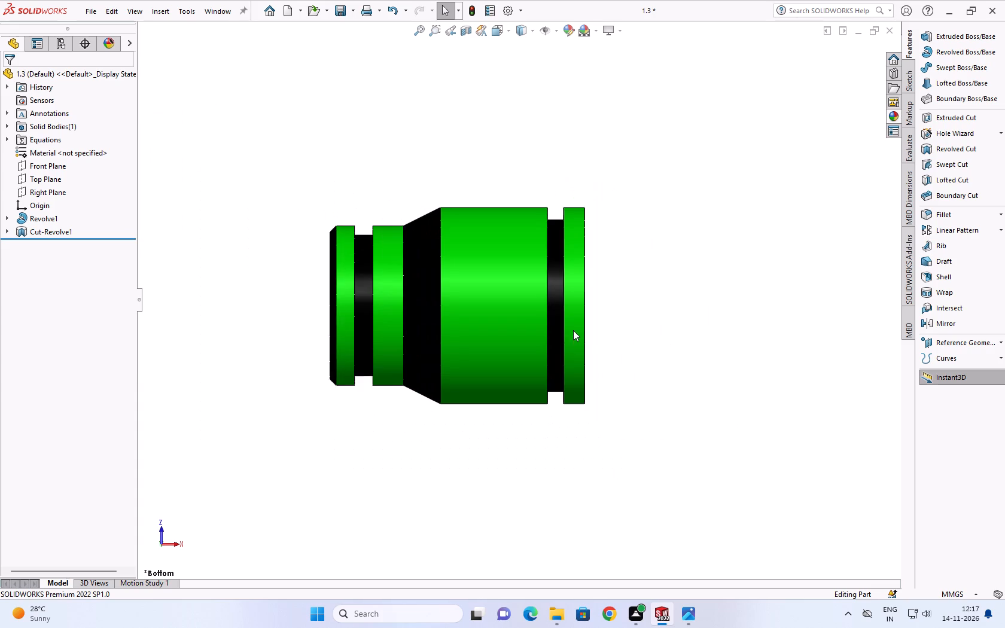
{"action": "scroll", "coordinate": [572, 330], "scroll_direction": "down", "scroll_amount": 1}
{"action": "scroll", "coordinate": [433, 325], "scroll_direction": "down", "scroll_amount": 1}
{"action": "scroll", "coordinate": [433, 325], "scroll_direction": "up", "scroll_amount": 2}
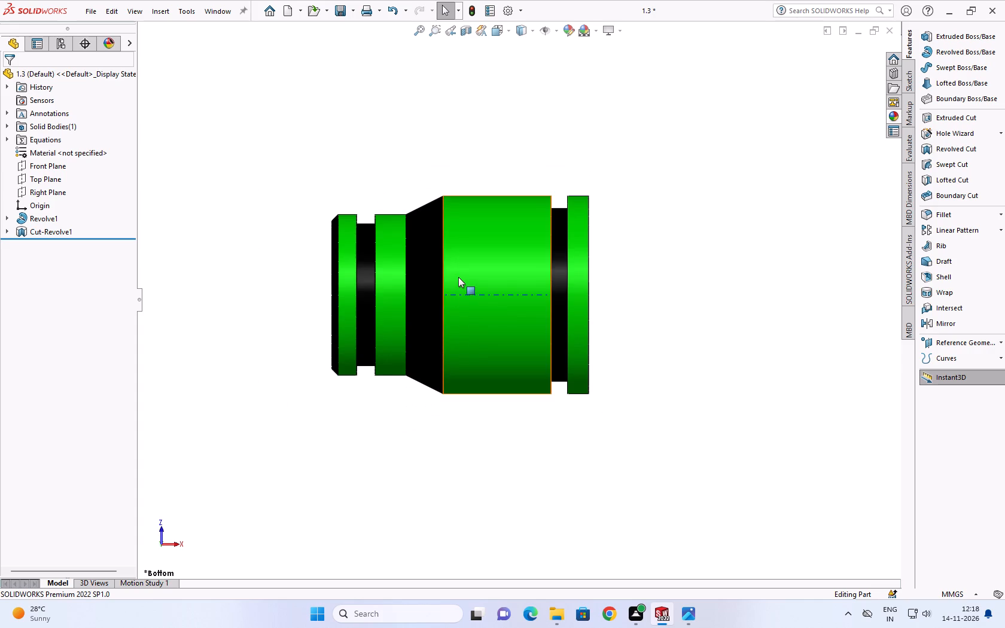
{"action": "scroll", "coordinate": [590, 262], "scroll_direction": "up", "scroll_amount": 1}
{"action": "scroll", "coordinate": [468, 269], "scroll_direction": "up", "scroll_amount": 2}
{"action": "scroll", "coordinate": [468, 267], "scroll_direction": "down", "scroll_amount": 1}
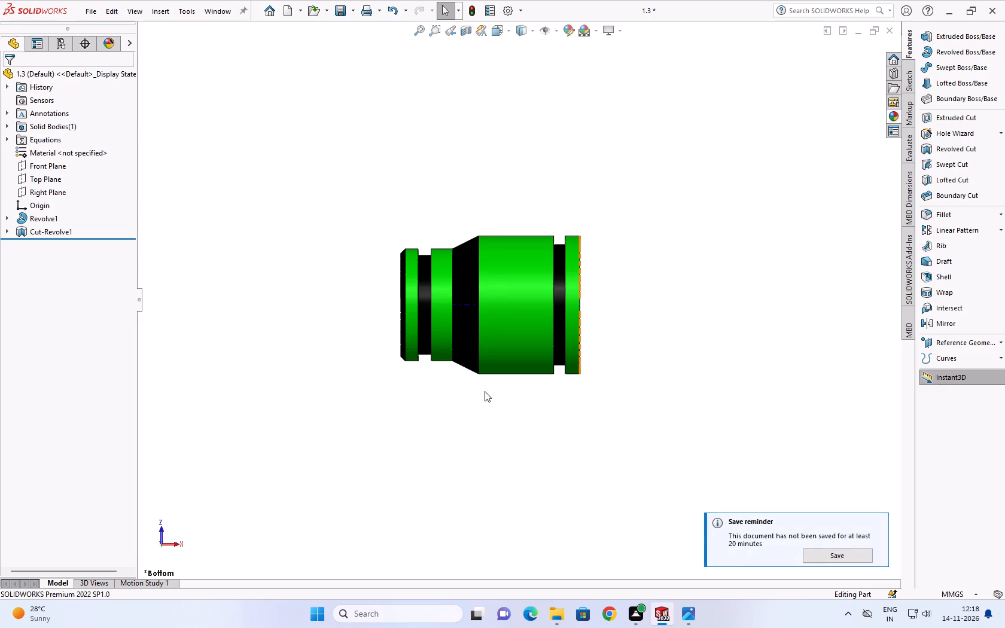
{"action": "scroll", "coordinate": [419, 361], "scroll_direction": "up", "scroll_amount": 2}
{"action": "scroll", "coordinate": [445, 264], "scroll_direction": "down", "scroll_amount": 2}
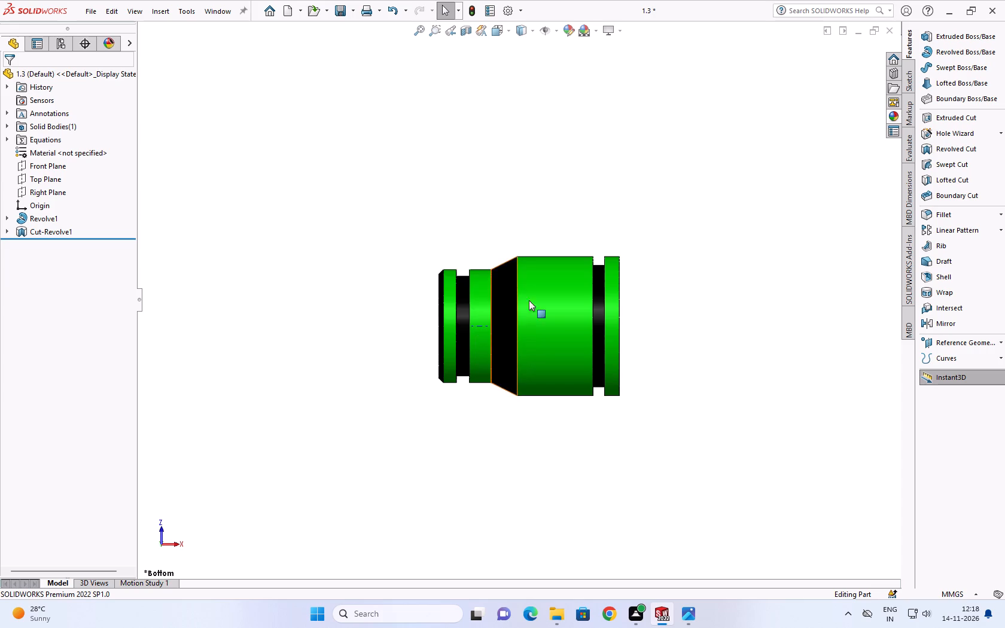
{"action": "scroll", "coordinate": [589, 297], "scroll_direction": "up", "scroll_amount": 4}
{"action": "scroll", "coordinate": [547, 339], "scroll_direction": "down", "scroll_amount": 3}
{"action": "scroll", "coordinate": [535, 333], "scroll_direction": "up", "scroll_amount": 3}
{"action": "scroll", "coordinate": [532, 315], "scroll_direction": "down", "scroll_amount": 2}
Examine the bushing's coloured outer profile from the Top and Bottom and its ring-shaped end face from the Right view.
{"action": "right_click_drag", "start_coordinate": [701, 277], "coordinate": [657, 467]}
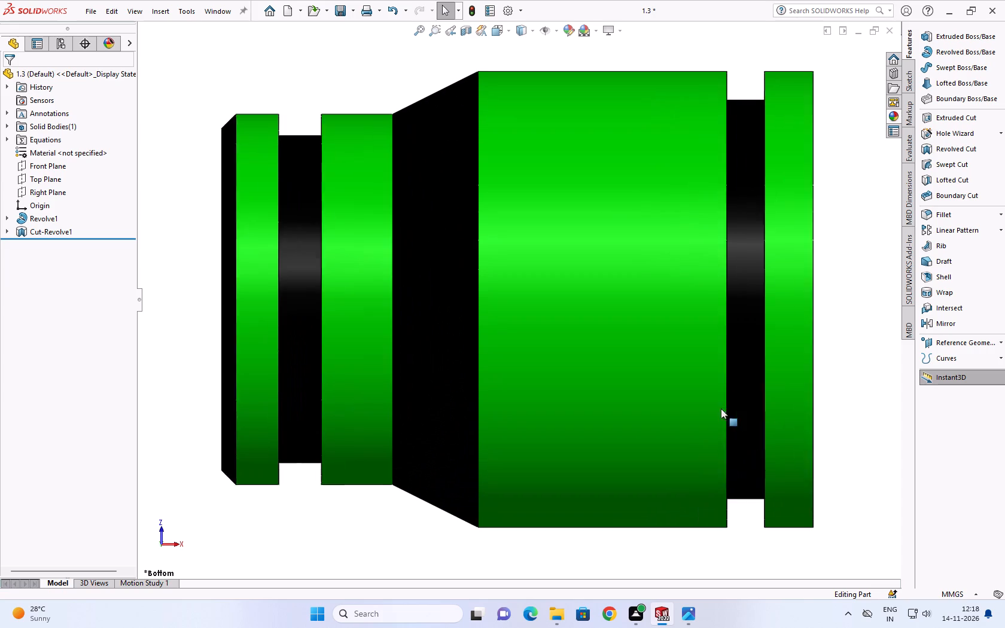
{"action": "right_click_drag", "start_coordinate": [841, 394], "coordinate": [843, 272]}
{"action": "scroll", "coordinate": [852, 288], "scroll_direction": "up", "scroll_amount": 3}
{"action": "scroll", "coordinate": [796, 296], "scroll_direction": "up", "scroll_amount": 2}
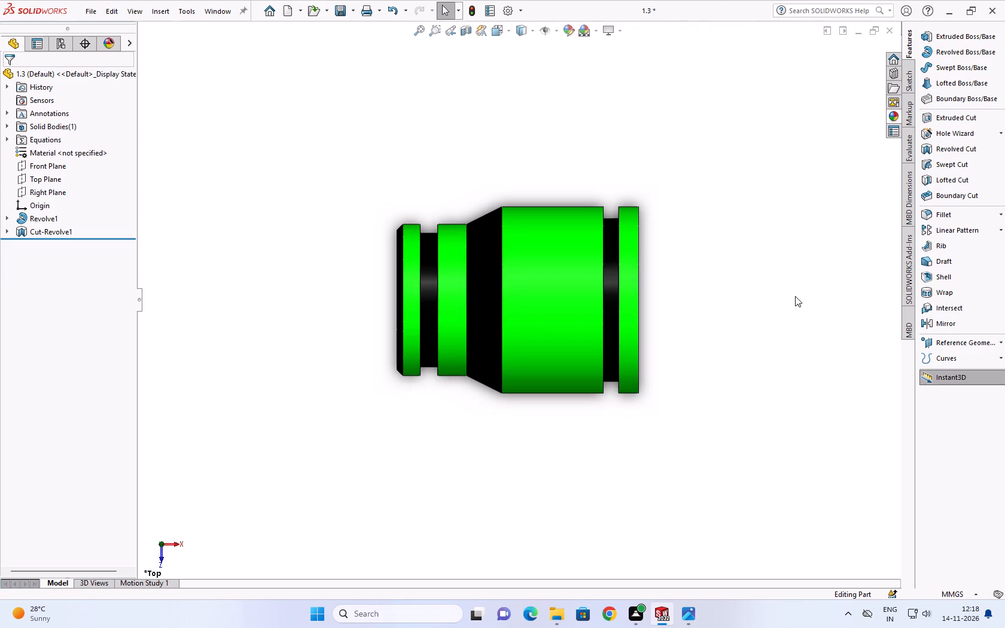
{"action": "left_click", "coordinate": [759, 282]}
{"action": "scroll", "coordinate": [630, 307], "scroll_direction": "up", "scroll_amount": 3}
{"action": "right_click_drag", "start_coordinate": [699, 316], "coordinate": [694, 288]}
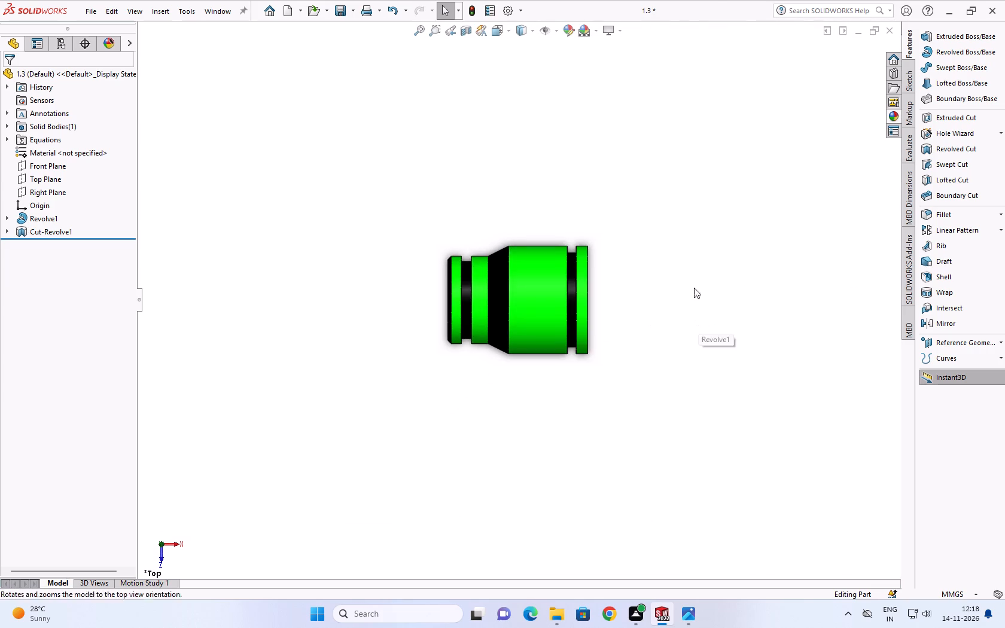
{"action": "right_click_drag", "start_coordinate": [694, 288], "coordinate": [704, 248]}
{"action": "scroll", "coordinate": [759, 282], "scroll_direction": "up", "scroll_amount": 1}
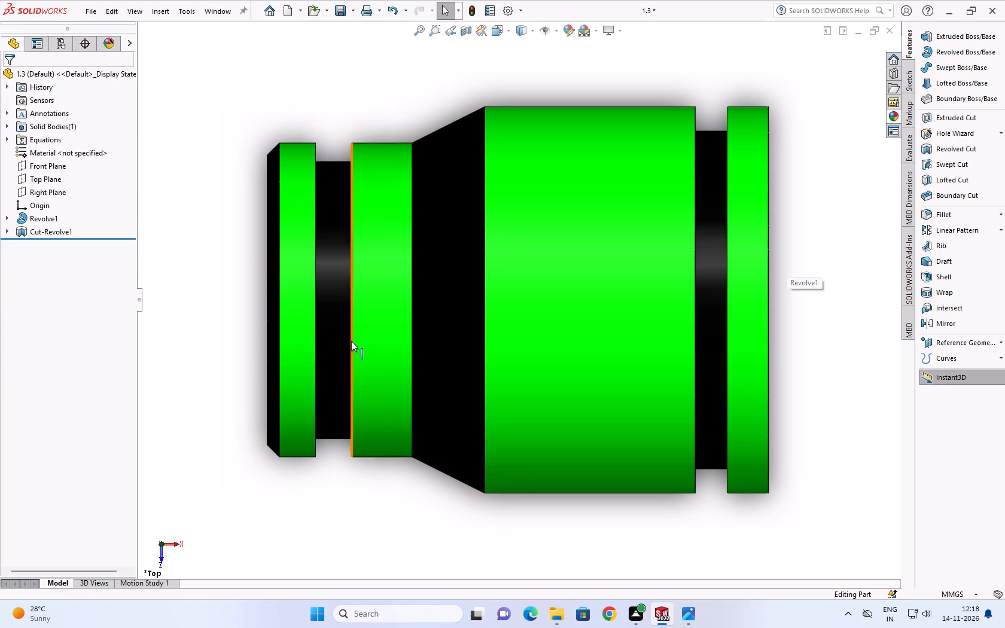
{"action": "right_click_drag", "start_coordinate": [391, 543], "coordinate": [603, 541]}
{"action": "right_click_drag", "start_coordinate": [830, 390], "coordinate": [824, 422]}
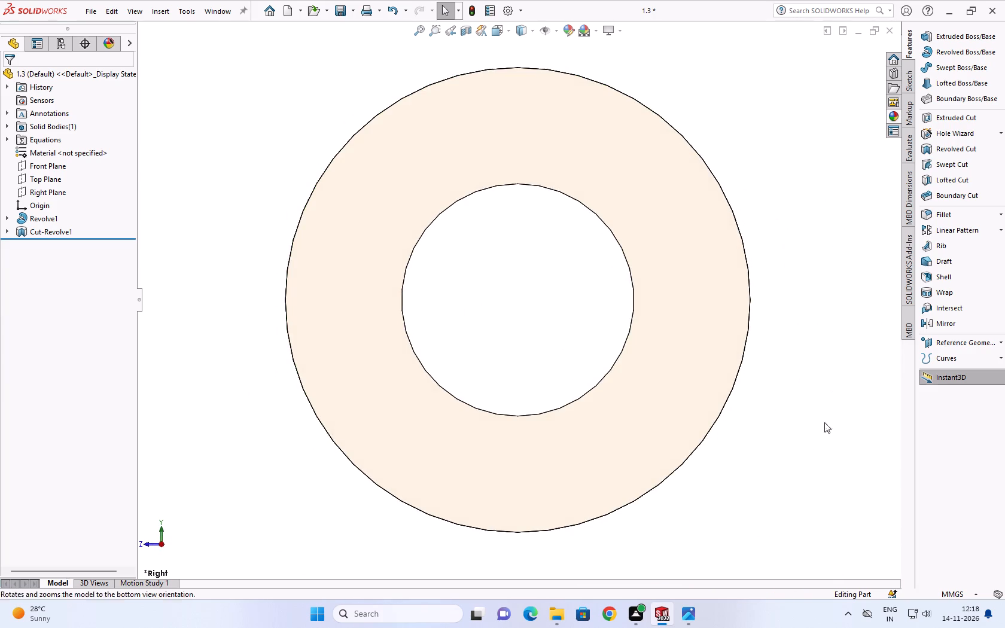
{"action": "right_click_drag", "start_coordinate": [824, 422], "coordinate": [806, 470]}
{"action": "scroll", "coordinate": [748, 462], "scroll_direction": "up", "scroll_amount": 4}
{"action": "scroll", "coordinate": [592, 412], "scroll_direction": "up", "scroll_amount": 3}
{"action": "right_click_drag", "start_coordinate": [672, 373], "coordinate": [803, 323]}
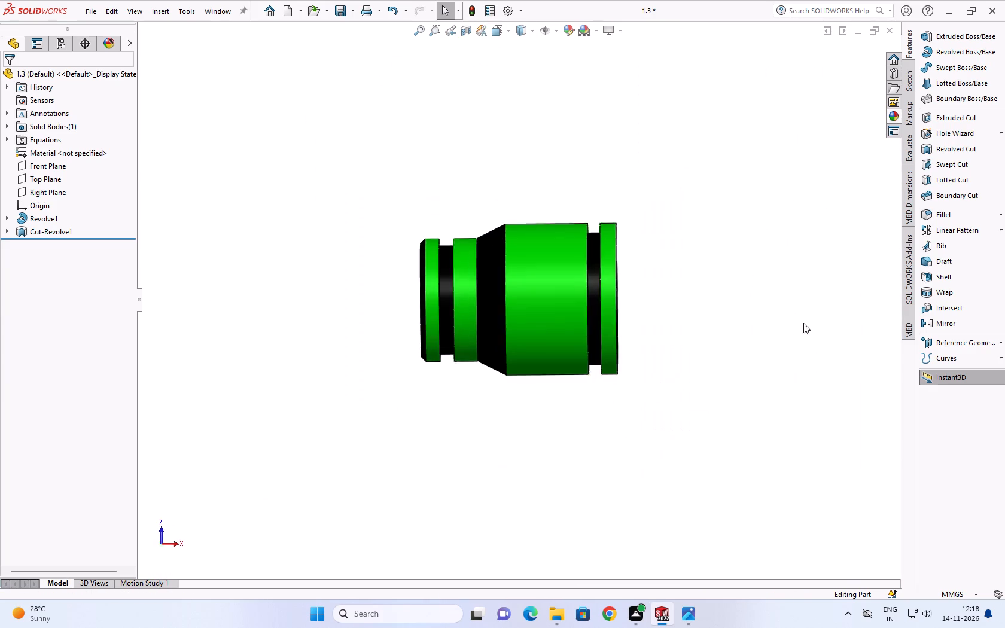
{"action": "right_click_drag", "start_coordinate": [803, 323], "coordinate": [826, 321]}
{"action": "right_click_drag", "start_coordinate": [829, 357], "coordinate": [771, 419]}
{"action": "scroll", "coordinate": [743, 413], "scroll_direction": "up", "scroll_amount": 4}
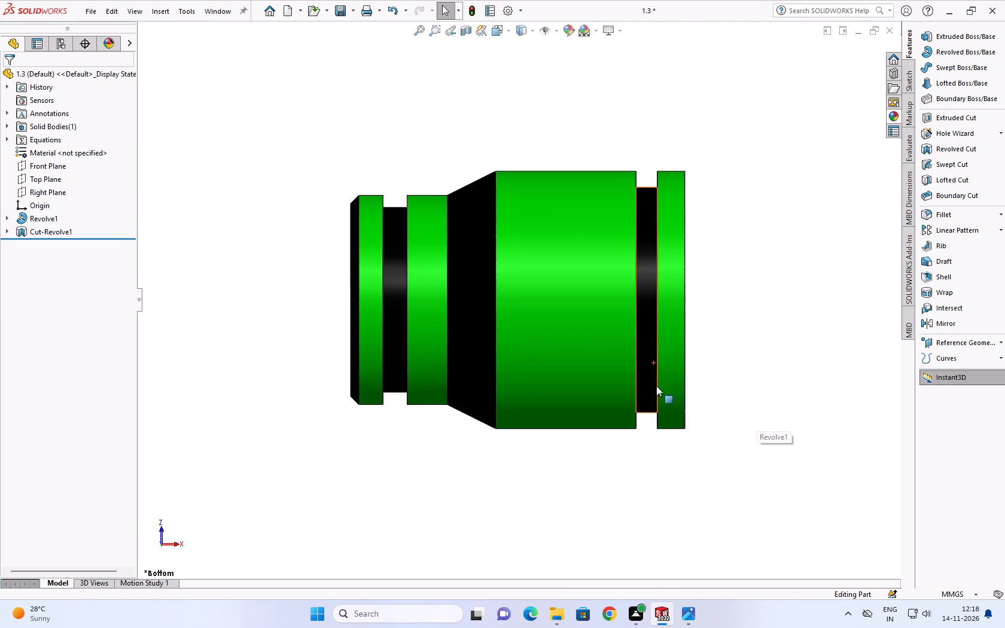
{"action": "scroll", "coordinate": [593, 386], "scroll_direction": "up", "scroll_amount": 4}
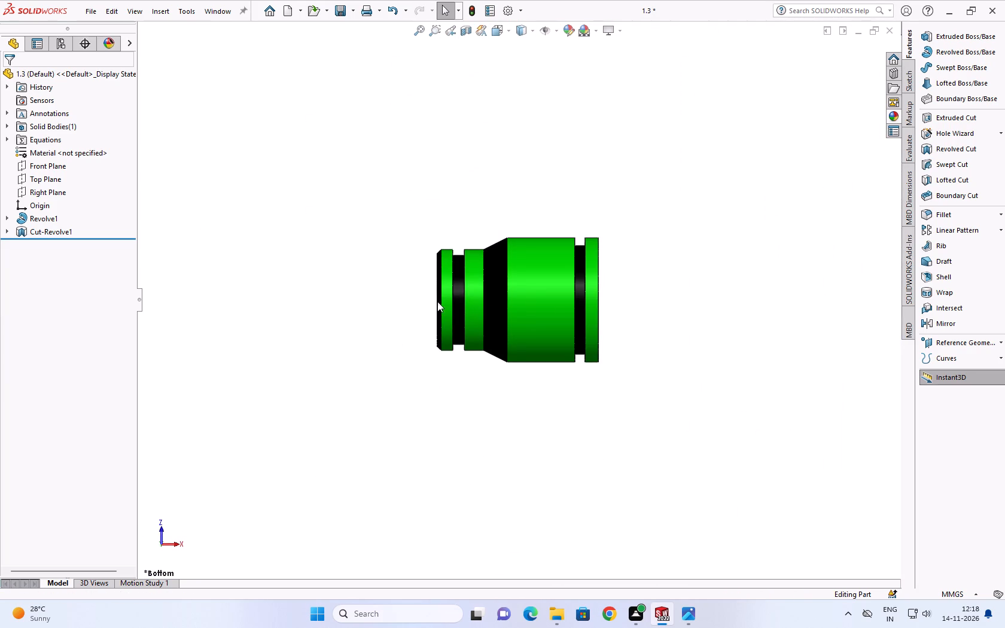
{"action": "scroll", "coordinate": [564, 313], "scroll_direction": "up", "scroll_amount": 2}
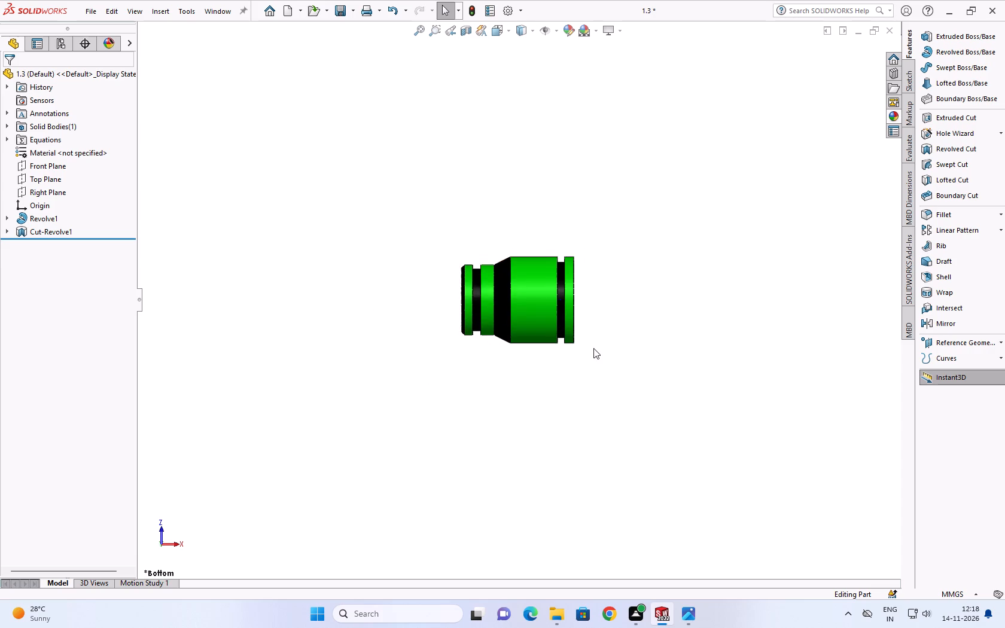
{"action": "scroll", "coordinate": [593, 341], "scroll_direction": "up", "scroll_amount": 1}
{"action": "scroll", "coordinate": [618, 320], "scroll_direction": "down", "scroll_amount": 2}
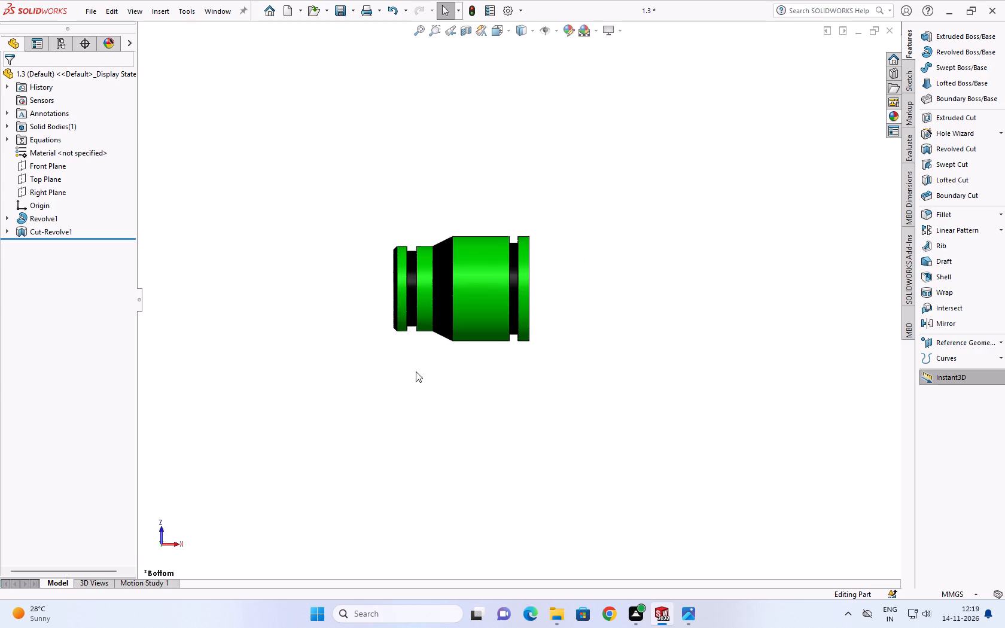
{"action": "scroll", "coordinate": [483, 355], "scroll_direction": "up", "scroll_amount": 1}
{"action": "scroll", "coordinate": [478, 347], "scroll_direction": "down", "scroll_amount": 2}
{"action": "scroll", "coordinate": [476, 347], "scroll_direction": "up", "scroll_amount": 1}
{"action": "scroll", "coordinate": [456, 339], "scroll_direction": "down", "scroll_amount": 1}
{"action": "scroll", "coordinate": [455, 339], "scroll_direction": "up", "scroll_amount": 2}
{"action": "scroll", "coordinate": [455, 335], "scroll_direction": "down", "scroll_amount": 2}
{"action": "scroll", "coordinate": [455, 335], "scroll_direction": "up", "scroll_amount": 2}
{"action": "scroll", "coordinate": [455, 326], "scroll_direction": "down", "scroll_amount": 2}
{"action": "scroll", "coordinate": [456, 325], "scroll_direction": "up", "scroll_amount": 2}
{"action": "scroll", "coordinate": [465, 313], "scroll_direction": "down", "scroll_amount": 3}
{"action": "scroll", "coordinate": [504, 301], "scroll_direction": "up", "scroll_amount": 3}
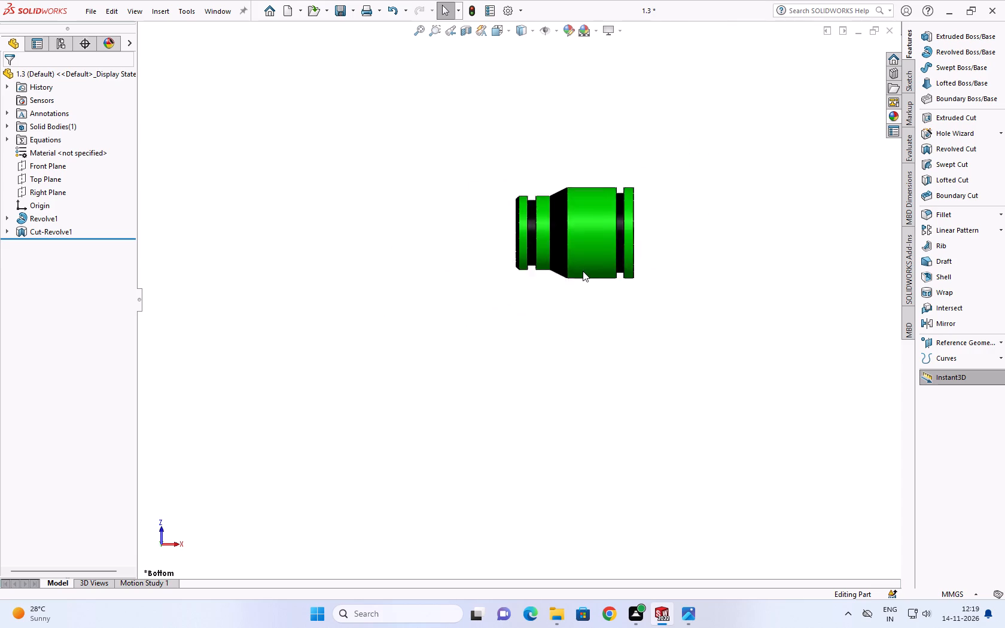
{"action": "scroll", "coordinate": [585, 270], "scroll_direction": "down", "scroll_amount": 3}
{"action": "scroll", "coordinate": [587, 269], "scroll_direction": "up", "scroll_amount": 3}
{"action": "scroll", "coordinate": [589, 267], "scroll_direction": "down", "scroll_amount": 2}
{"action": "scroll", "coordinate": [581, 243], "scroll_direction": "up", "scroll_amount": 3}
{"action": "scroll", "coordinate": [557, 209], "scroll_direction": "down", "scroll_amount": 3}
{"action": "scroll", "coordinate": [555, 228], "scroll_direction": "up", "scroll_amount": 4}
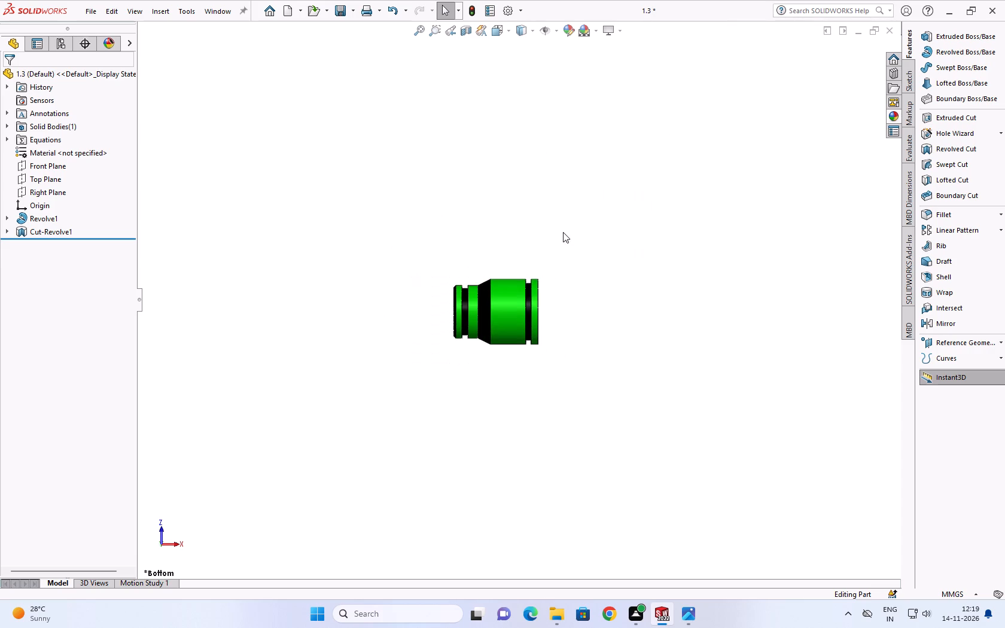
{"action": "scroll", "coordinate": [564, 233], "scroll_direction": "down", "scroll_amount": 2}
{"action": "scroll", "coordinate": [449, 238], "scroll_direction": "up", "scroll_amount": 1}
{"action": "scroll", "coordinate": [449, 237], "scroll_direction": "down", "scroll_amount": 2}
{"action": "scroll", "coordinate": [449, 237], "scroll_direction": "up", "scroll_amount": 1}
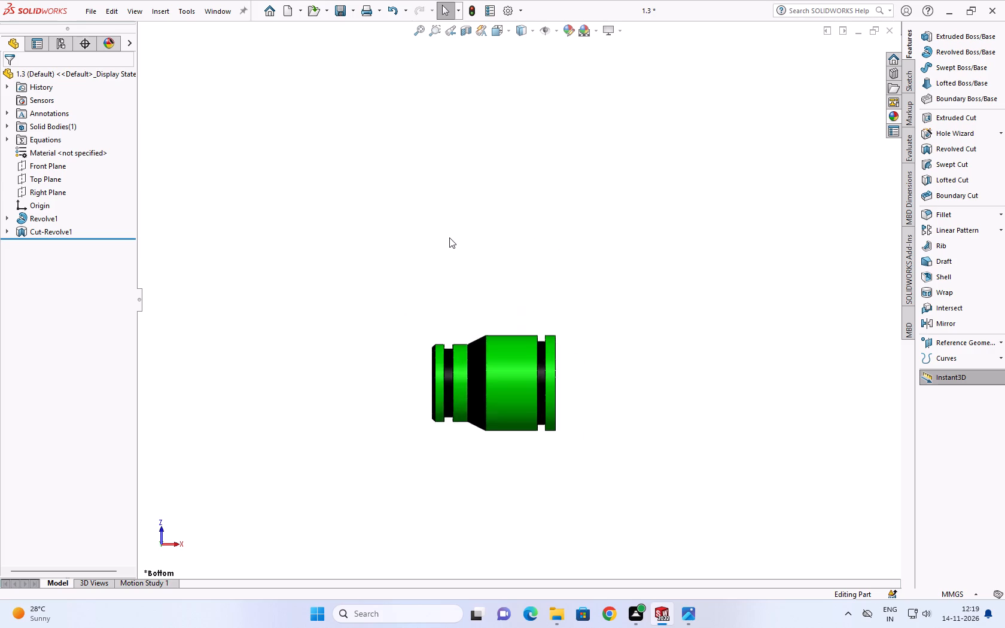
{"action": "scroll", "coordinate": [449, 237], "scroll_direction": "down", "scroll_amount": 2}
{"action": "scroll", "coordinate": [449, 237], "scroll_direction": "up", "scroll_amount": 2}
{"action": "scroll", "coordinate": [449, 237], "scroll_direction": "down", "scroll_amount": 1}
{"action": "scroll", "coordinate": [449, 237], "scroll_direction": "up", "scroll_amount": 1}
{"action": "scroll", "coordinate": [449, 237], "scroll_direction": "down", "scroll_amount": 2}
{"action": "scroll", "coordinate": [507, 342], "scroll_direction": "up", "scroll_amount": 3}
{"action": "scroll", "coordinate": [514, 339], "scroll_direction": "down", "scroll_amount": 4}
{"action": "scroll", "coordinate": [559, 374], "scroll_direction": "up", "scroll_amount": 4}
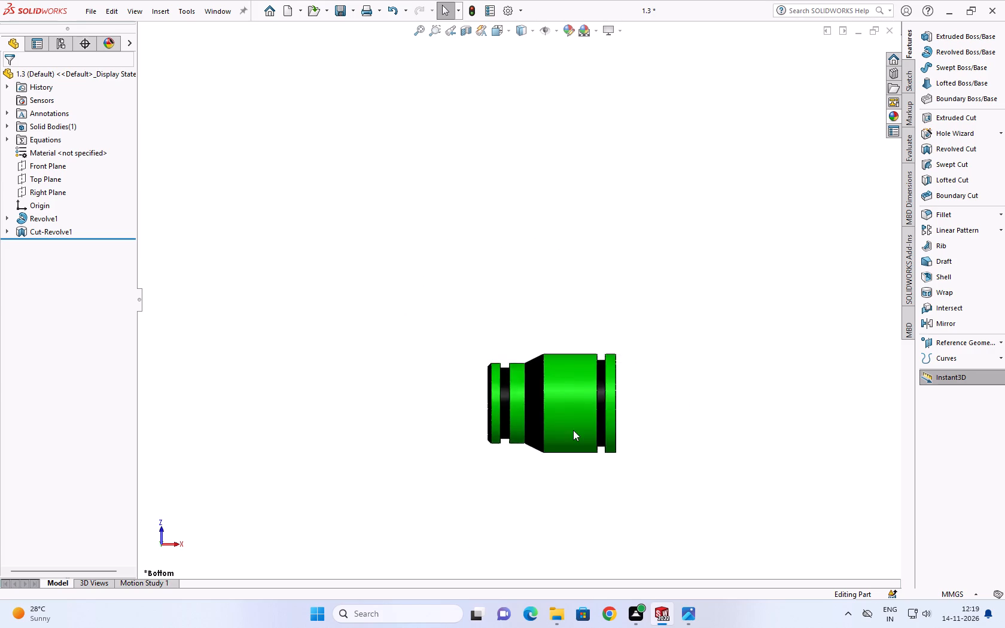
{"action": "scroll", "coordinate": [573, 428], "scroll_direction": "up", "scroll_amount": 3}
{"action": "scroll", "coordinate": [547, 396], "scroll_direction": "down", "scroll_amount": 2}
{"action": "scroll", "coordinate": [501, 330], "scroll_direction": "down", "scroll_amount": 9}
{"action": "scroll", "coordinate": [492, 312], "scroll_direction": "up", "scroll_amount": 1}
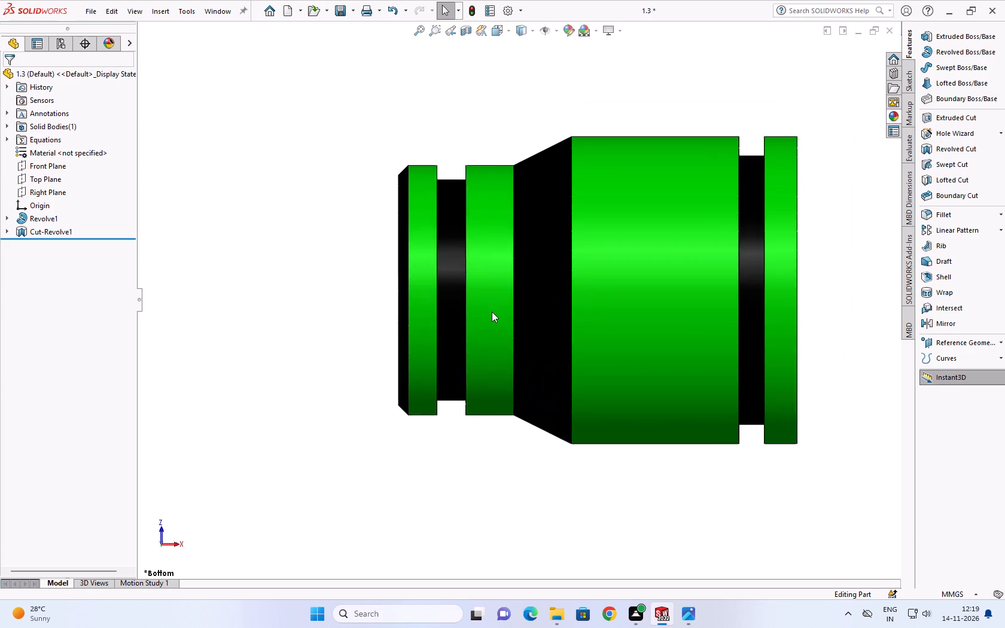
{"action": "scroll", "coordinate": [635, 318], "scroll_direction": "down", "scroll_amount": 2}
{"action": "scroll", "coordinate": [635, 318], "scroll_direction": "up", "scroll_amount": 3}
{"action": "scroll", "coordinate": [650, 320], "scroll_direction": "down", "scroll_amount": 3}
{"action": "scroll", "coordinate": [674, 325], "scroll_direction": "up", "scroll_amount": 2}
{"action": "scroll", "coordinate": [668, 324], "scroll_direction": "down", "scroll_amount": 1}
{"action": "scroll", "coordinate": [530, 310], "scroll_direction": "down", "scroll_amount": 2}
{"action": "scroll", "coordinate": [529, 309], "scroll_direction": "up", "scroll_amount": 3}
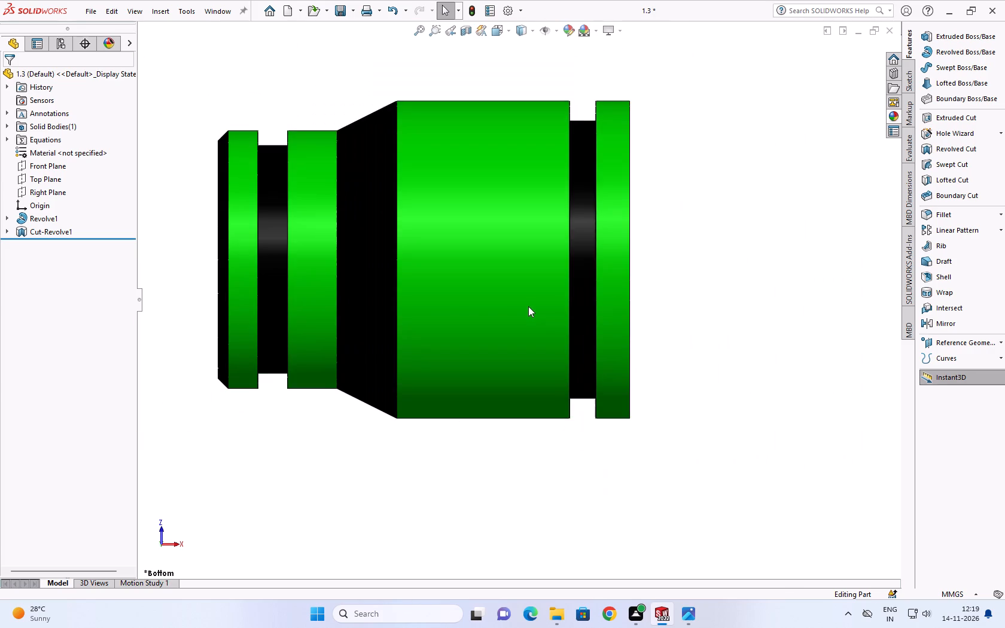
Examine the narrow end's chamfer, groove and adjoining taper up close in the Bottom view, returning to the whole bushing.
{"action": "scroll", "coordinate": [434, 294], "scroll_direction": "up", "scroll_amount": 4}
{"action": "scroll", "coordinate": [407, 316], "scroll_direction": "down", "scroll_amount": 12}
{"action": "scroll", "coordinate": [436, 346], "scroll_direction": "up", "scroll_amount": 2}
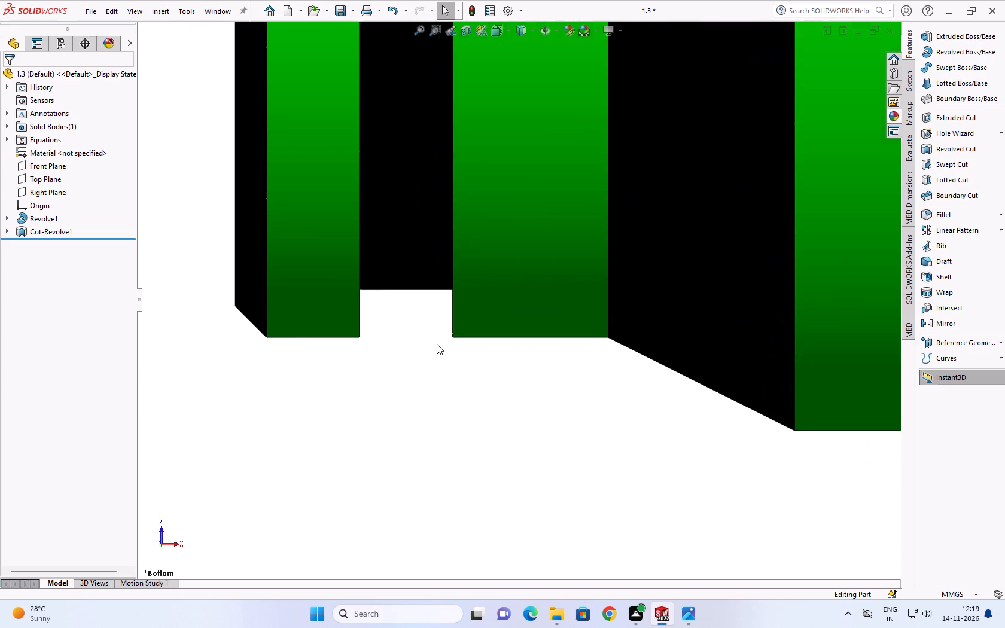
{"action": "scroll", "coordinate": [437, 341], "scroll_direction": "up", "scroll_amount": 8}
{"action": "scroll", "coordinate": [440, 345], "scroll_direction": "down", "scroll_amount": 2}
{"action": "scroll", "coordinate": [518, 351], "scroll_direction": "up", "scroll_amount": 5}
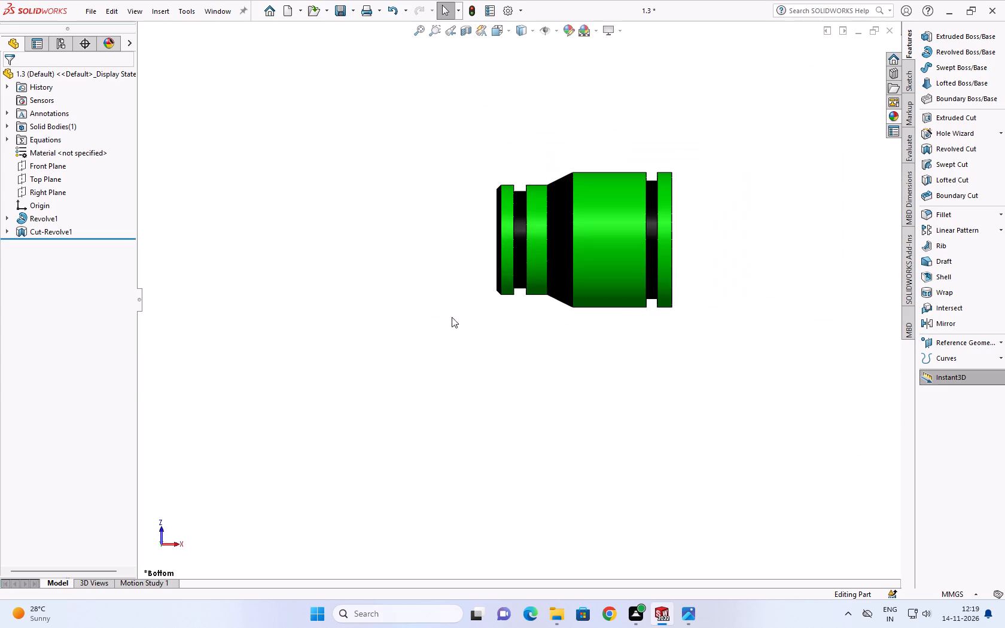
{"action": "scroll", "coordinate": [373, 291], "scroll_direction": "up", "scroll_amount": 1}
{"action": "scroll", "coordinate": [322, 264], "scroll_direction": "down", "scroll_amount": 3}
{"action": "scroll", "coordinate": [922, 292], "scroll_direction": "up", "scroll_amount": 2}
{"action": "scroll", "coordinate": [832, 281], "scroll_direction": "up", "scroll_amount": 4}
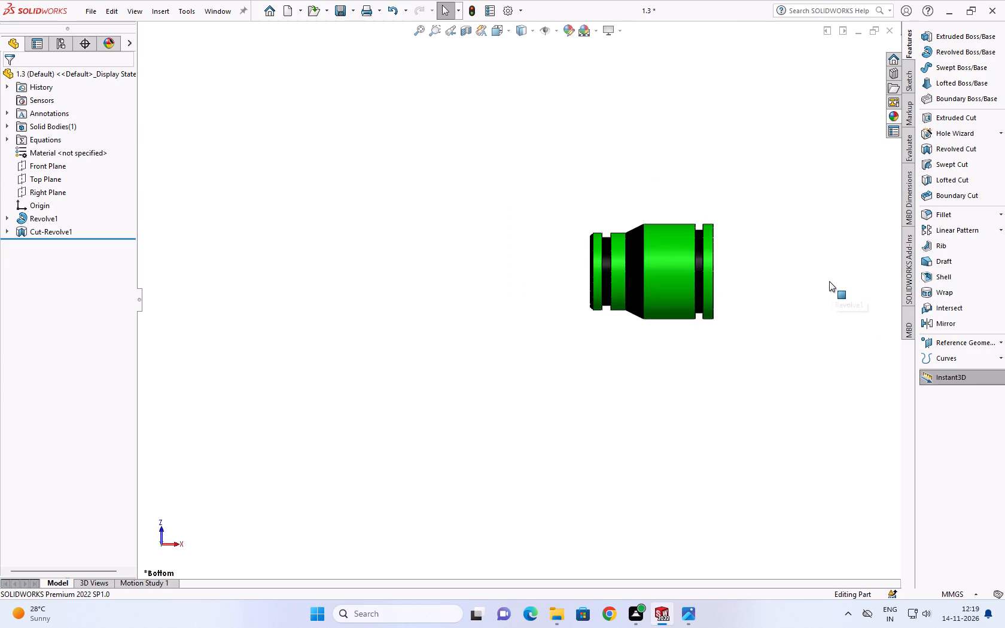
Examine the whole bushing's green bands, black grooves and black taper, alternating between the Top and Bottom views.
{"action": "scroll", "coordinate": [826, 283], "scroll_direction": "down", "scroll_amount": 2}
{"action": "scroll", "coordinate": [808, 310], "scroll_direction": "up", "scroll_amount": 3}
{"action": "scroll", "coordinate": [557, 358], "scroll_direction": "down", "scroll_amount": 1}
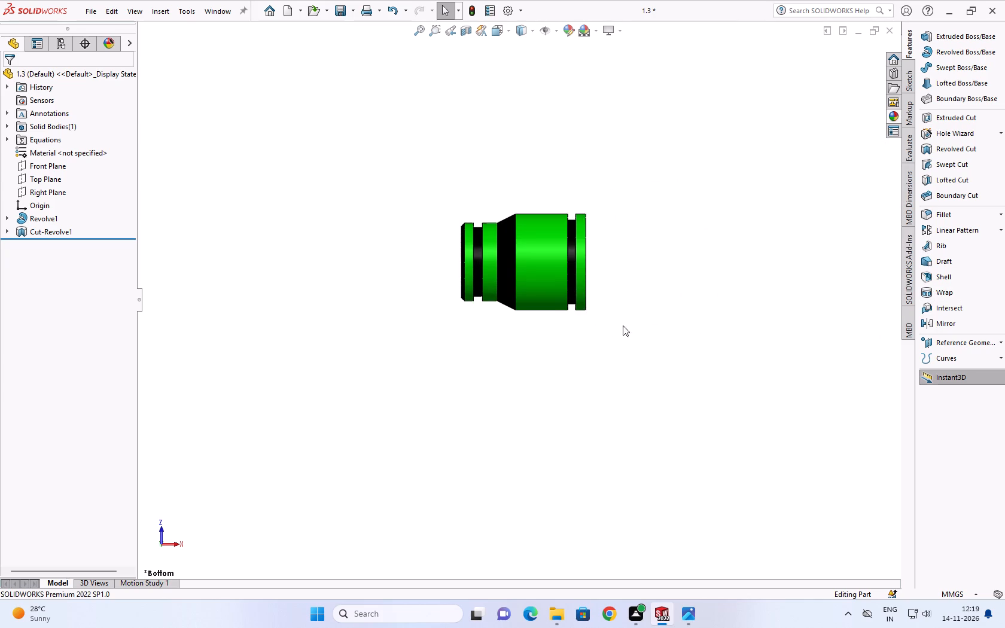
{"action": "scroll", "coordinate": [507, 236], "scroll_direction": "up", "scroll_amount": 2}
{"action": "scroll", "coordinate": [505, 236], "scroll_direction": "down", "scroll_amount": 4}
{"action": "right_click_drag", "start_coordinate": [680, 347], "coordinate": [738, 270]}
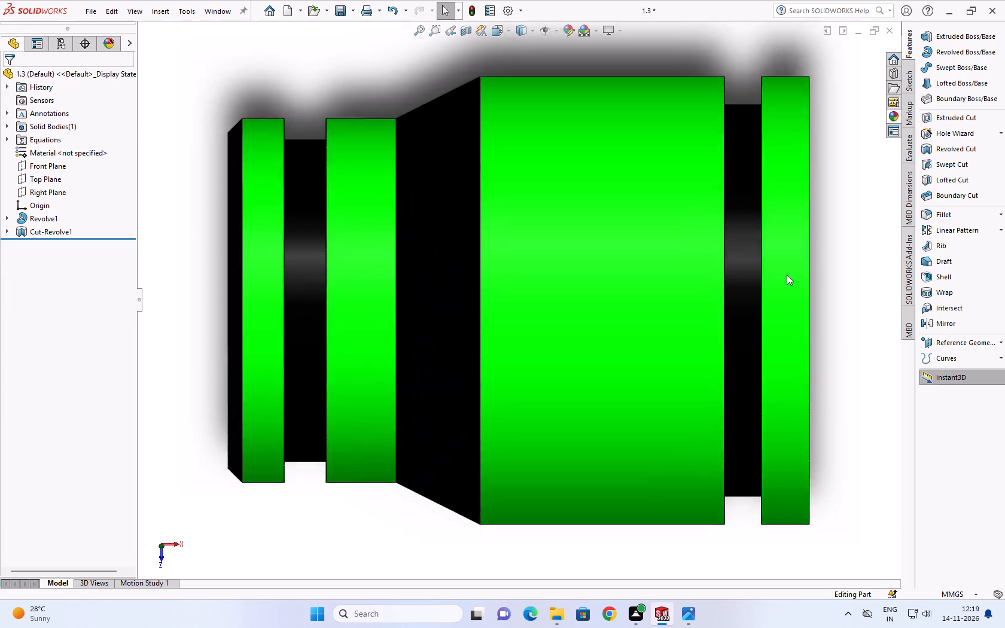
{"action": "right_click_drag", "start_coordinate": [847, 296], "coordinate": [845, 403]}
{"action": "right_click_drag", "start_coordinate": [852, 402], "coordinate": [850, 310]}
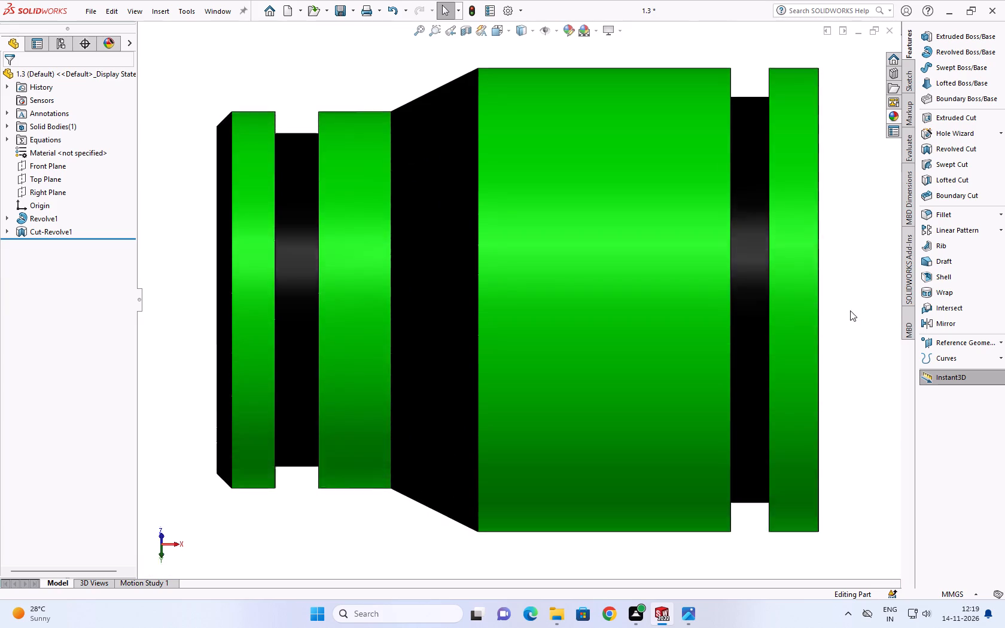
{"action": "right_click_drag", "start_coordinate": [859, 362], "coordinate": [855, 475]}
{"action": "right_click_drag", "start_coordinate": [855, 412], "coordinate": [856, 370]}
{"action": "right_click_drag", "start_coordinate": [854, 377], "coordinate": [845, 450]}
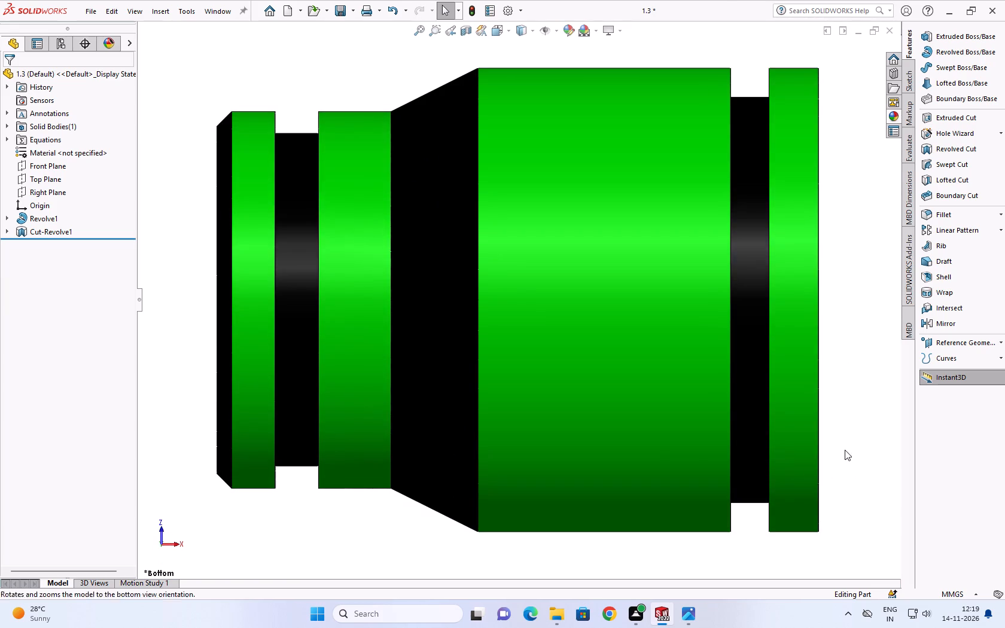
{"action": "right_click_drag", "start_coordinate": [845, 450], "coordinate": [839, 476]}
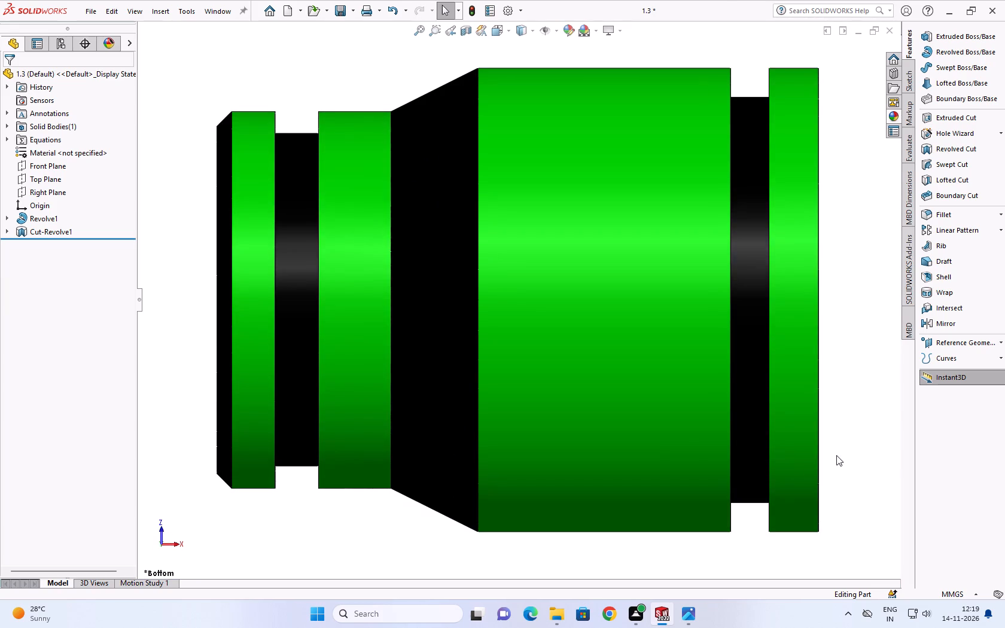
Compare how the bushing's green and black outer faces are shaded in the Bottom and Top views.
{"action": "scroll", "coordinate": [836, 455], "scroll_direction": "up", "scroll_amount": 2}
{"action": "scroll", "coordinate": [800, 411], "scroll_direction": "up", "scroll_amount": 3}
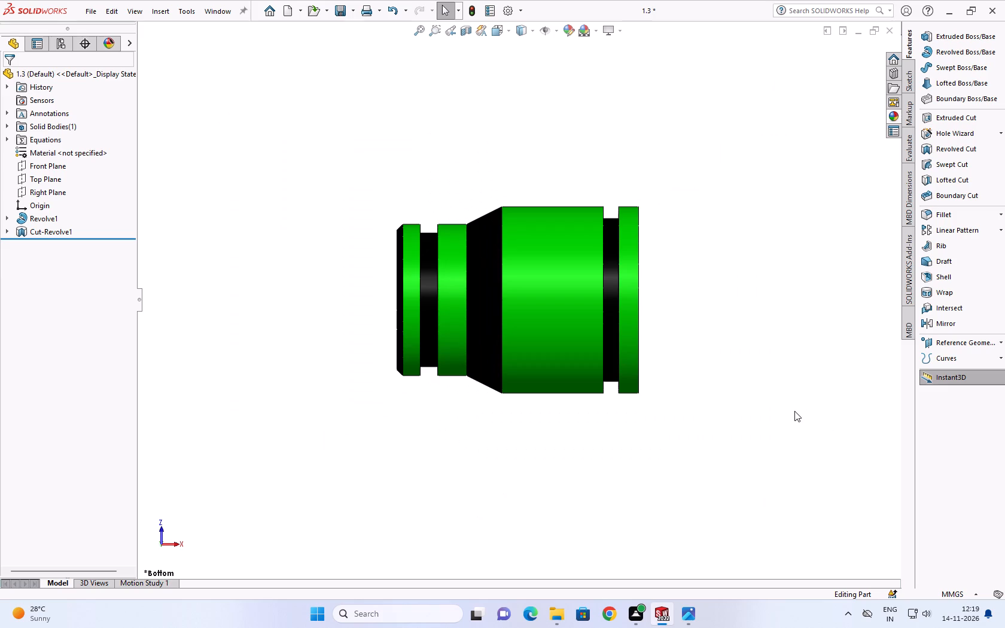
{"action": "right_click_drag", "start_coordinate": [747, 421], "coordinate": [745, 380]}
{"action": "right_click_drag", "start_coordinate": [747, 377], "coordinate": [773, 477]}
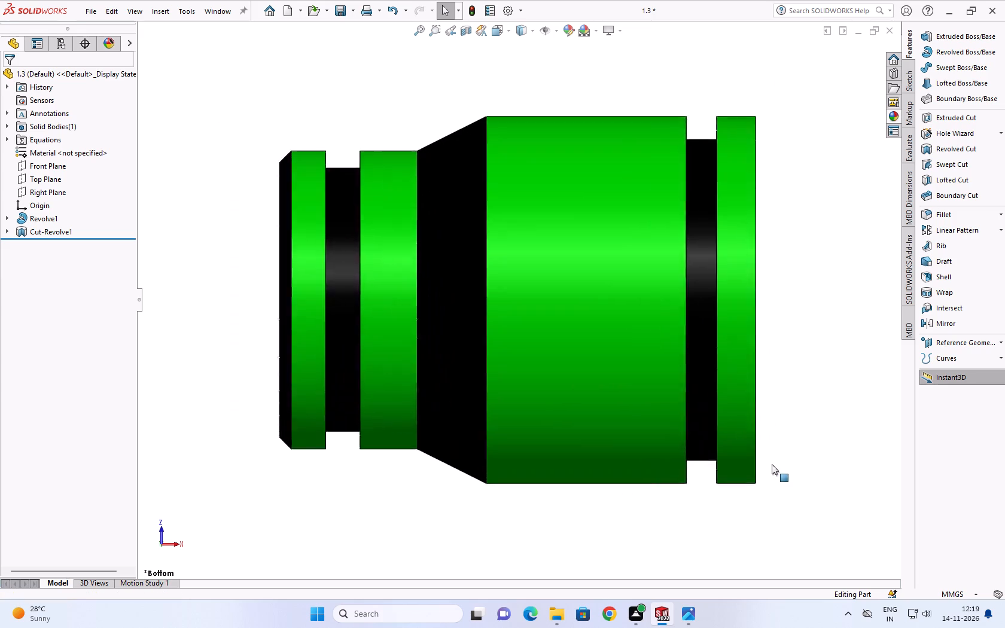
{"action": "right_click_drag", "start_coordinate": [858, 455], "coordinate": [853, 409]}
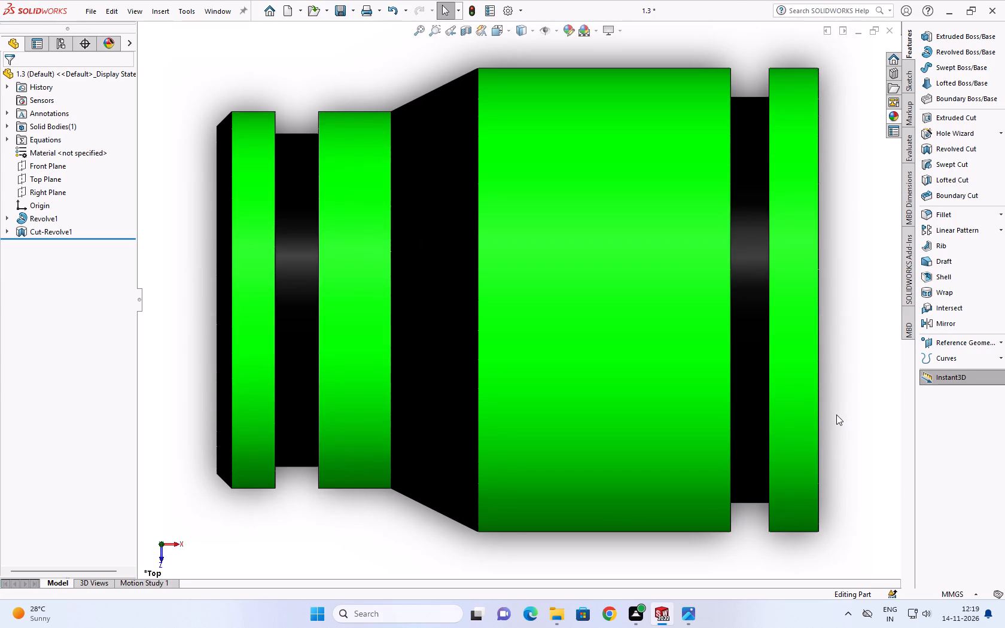
{"action": "scroll", "coordinate": [832, 414], "scroll_direction": "up", "scroll_amount": 2}
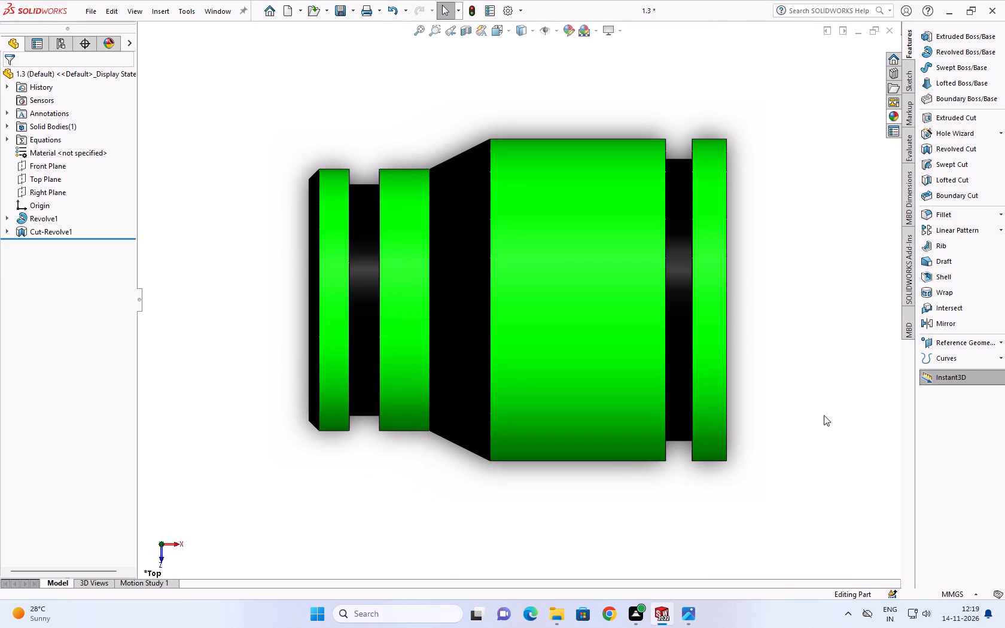
{"action": "scroll", "coordinate": [809, 416], "scroll_direction": "up", "scroll_amount": 1}
{"action": "right_click_drag", "start_coordinate": [829, 374], "coordinate": [842, 420]}
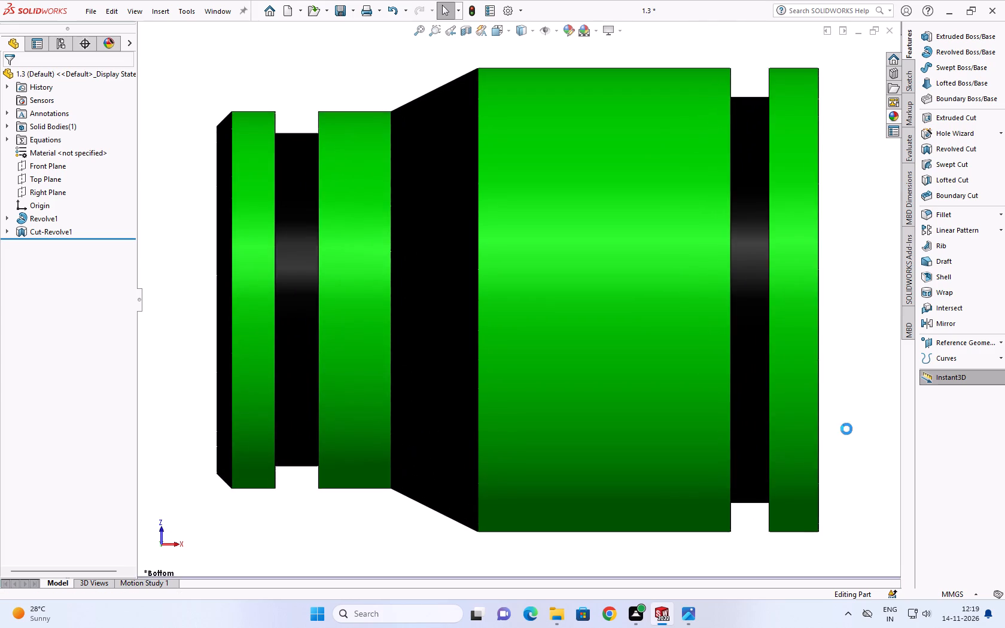
{"action": "right_click_drag", "start_coordinate": [847, 426], "coordinate": [854, 380]}
{"action": "right_click_drag", "start_coordinate": [857, 403], "coordinate": [875, 474]}
Inspect the bushing's coloured outer profile again from the Bottom and Top views.
{"action": "scroll", "coordinate": [870, 461], "scroll_direction": "up", "scroll_amount": 2}
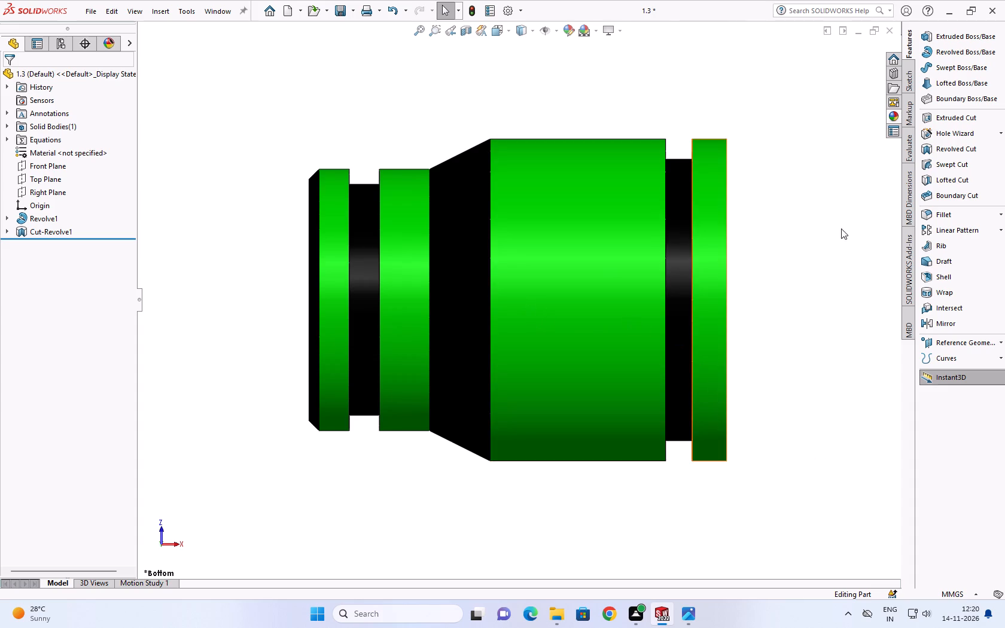
{"action": "scroll", "coordinate": [828, 270], "scroll_direction": "up", "scroll_amount": 1}
{"action": "right_click_drag", "start_coordinate": [797, 244], "coordinate": [783, 342]}
{"action": "right_click_drag", "start_coordinate": [825, 336], "coordinate": [830, 258]}
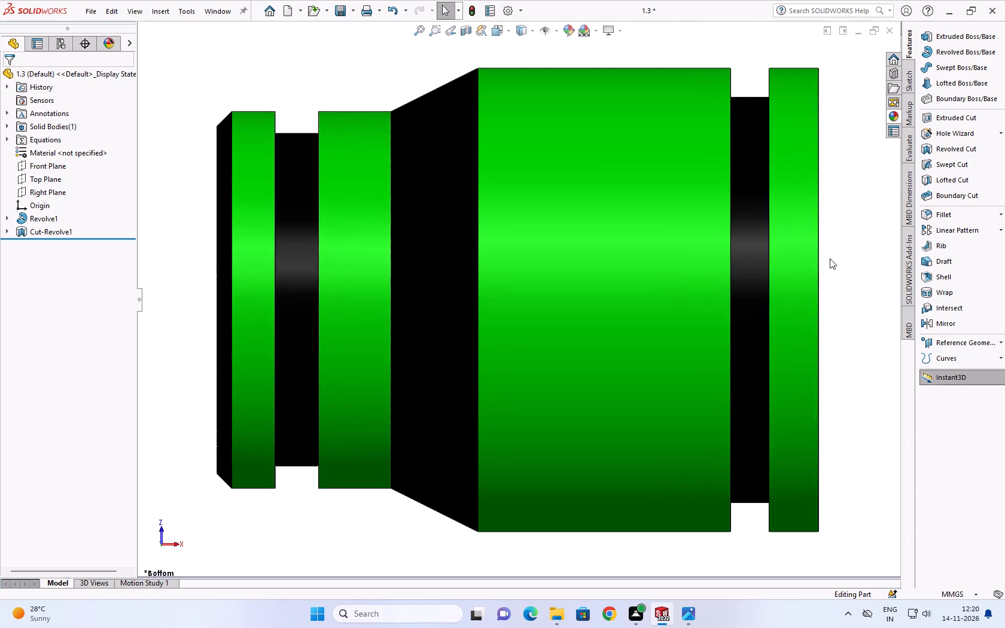
{"action": "right_click_drag", "start_coordinate": [830, 258], "coordinate": [826, 211]}
{"action": "right_click_drag", "start_coordinate": [866, 245], "coordinate": [867, 338]}
{"action": "right_click_drag", "start_coordinate": [845, 370], "coordinate": [840, 288]}
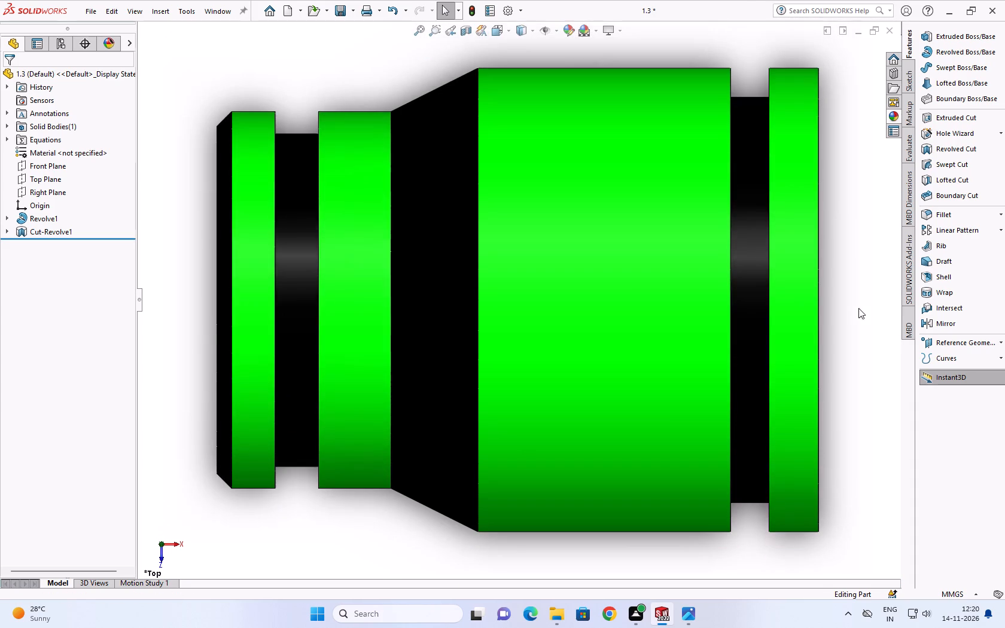
{"action": "right_click_drag", "start_coordinate": [857, 286], "coordinate": [849, 367]}
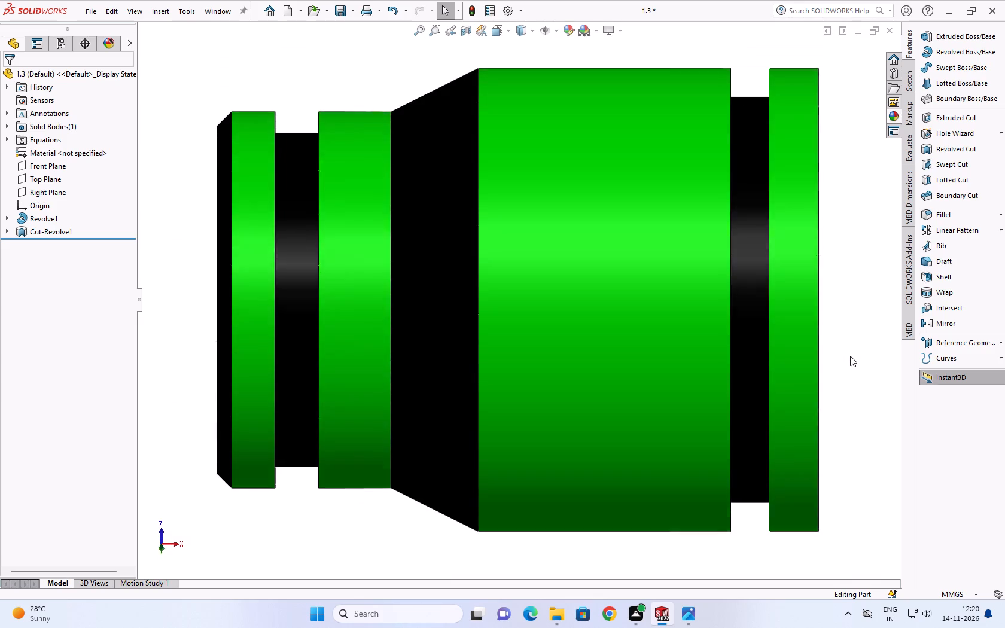
{"action": "right_click_drag", "start_coordinate": [849, 345], "coordinate": [845, 267]}
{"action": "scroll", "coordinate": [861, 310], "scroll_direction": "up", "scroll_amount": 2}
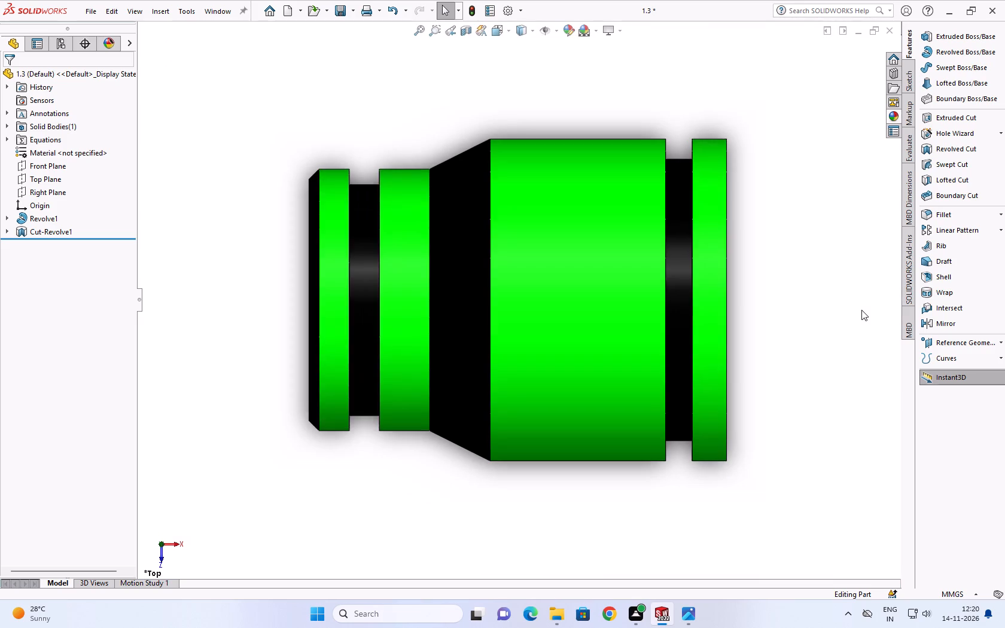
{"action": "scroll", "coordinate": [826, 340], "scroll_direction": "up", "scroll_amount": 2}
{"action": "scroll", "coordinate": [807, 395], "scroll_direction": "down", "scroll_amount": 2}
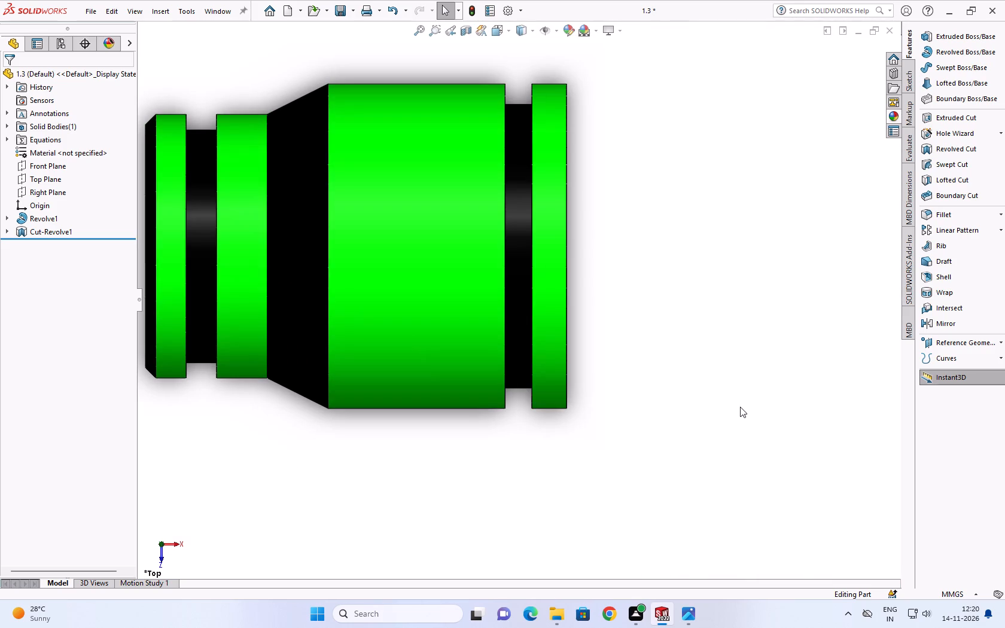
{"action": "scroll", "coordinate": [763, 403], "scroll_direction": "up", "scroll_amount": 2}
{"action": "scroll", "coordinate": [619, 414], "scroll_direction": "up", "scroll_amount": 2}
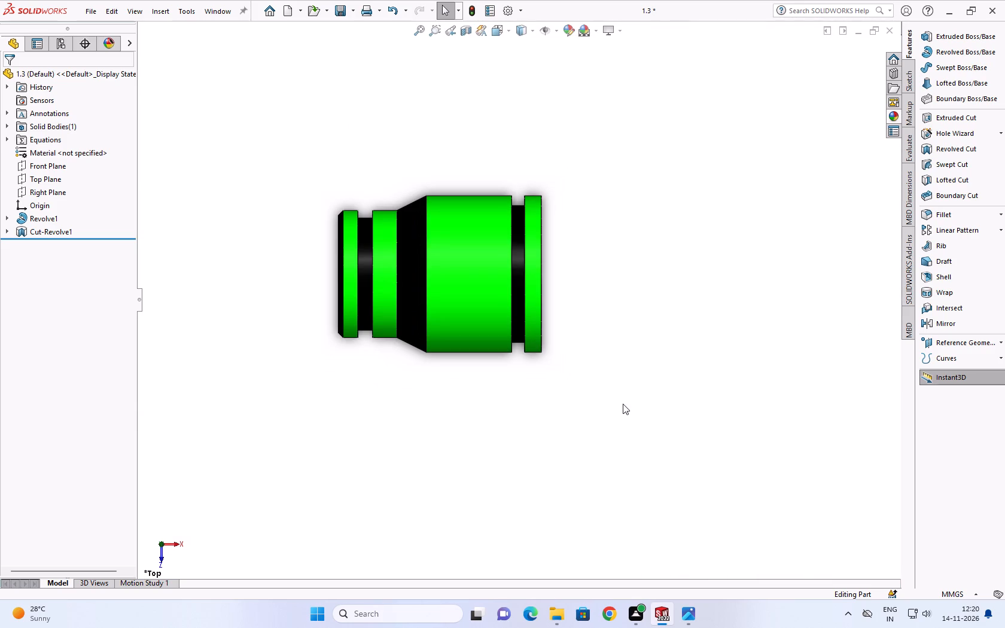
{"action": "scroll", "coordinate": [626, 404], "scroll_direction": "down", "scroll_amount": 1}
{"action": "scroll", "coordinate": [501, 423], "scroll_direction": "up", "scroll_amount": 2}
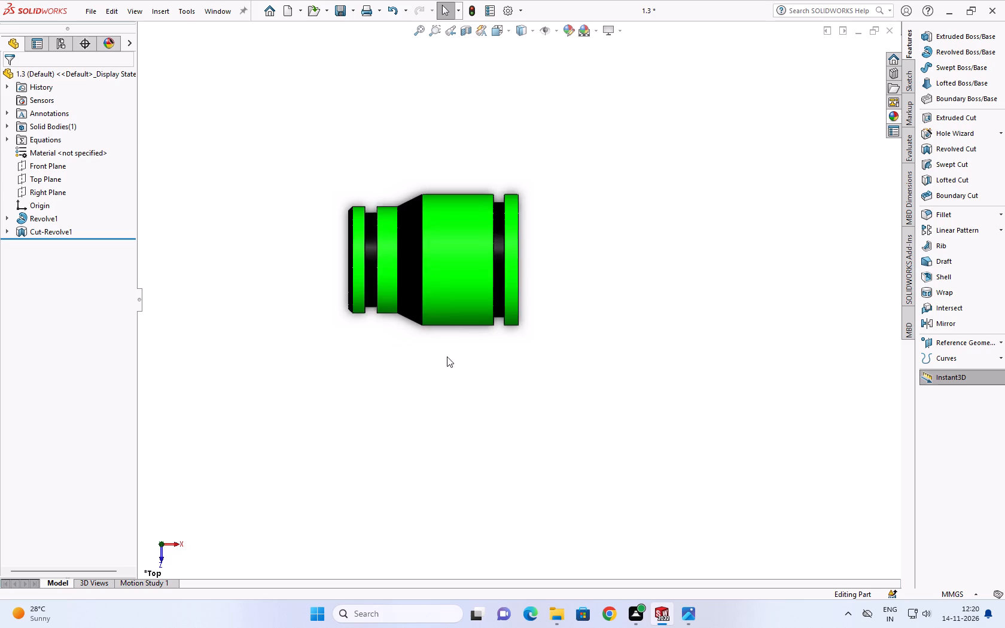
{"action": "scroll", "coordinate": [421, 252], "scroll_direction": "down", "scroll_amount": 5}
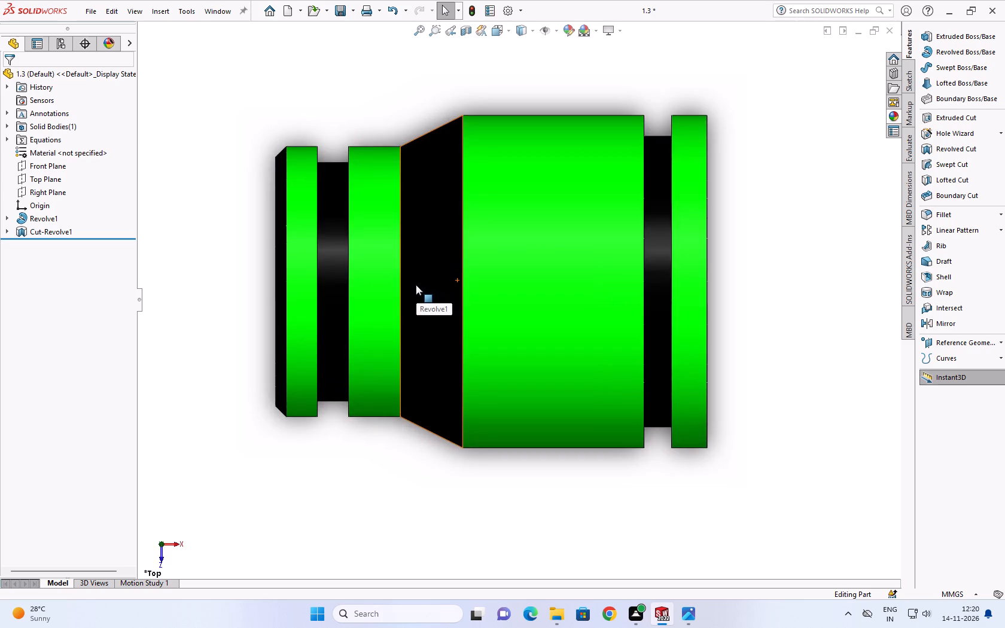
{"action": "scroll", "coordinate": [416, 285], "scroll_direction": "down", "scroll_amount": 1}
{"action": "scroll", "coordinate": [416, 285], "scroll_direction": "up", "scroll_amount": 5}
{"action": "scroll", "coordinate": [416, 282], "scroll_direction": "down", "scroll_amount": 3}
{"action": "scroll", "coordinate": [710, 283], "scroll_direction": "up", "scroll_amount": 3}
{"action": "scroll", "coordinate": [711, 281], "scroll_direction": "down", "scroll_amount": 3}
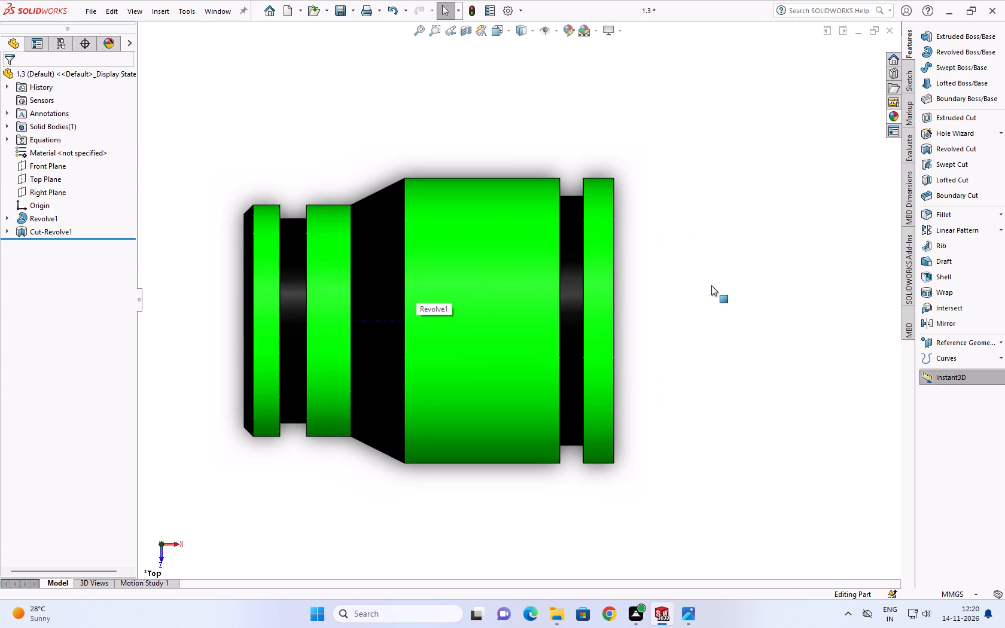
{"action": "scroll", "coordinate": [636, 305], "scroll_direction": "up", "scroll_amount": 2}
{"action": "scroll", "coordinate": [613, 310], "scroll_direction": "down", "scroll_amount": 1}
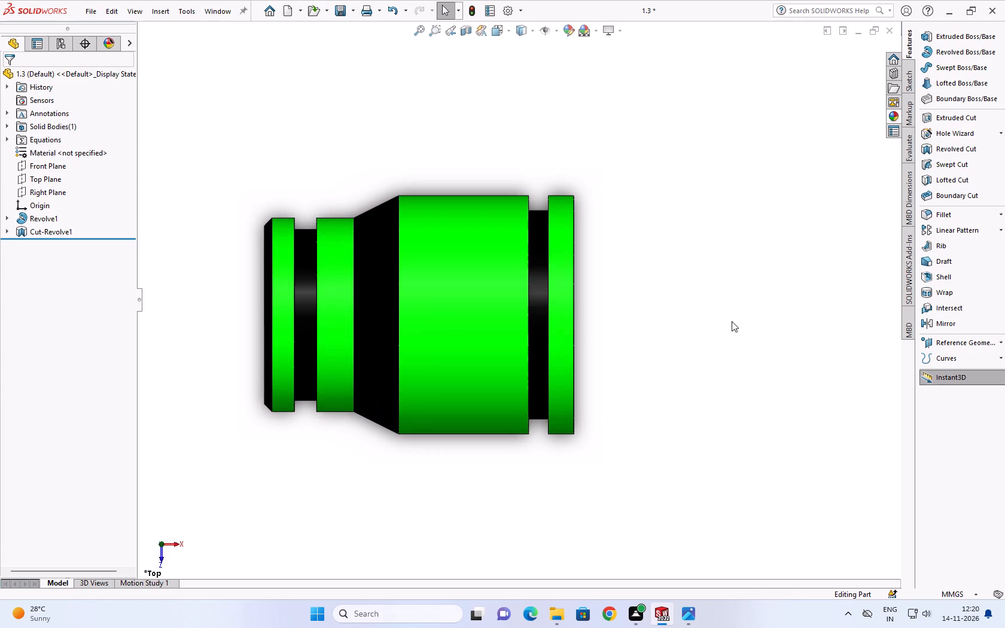
Check the bushing's stepped profile and face colours in the Top view and at reduced size in the Bottom view.
{"action": "right_click_drag", "start_coordinate": [772, 332], "coordinate": [777, 281]}
{"action": "scroll", "coordinate": [812, 295], "scroll_direction": "up", "scroll_amount": 1}
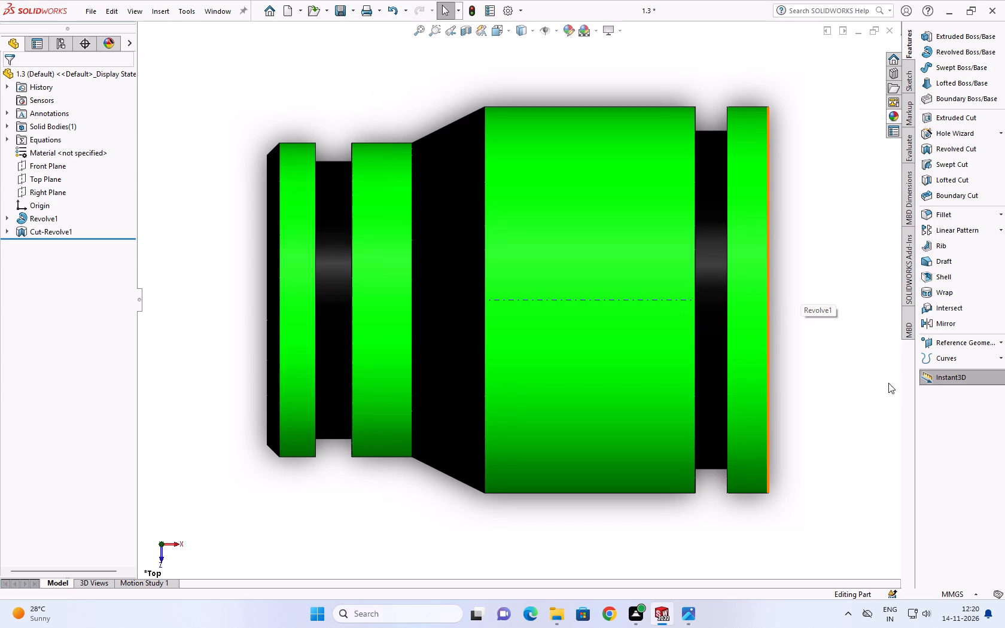
{"action": "right_click_drag", "start_coordinate": [808, 359], "coordinate": [835, 158]}
{"action": "right_click_drag", "start_coordinate": [835, 167], "coordinate": [857, 434]}
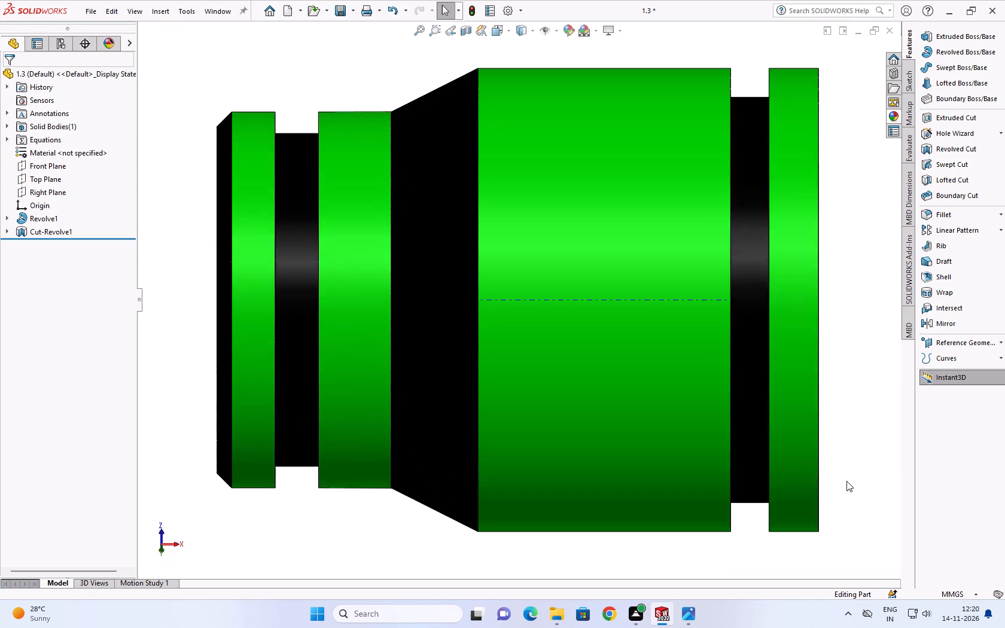
{"action": "scroll", "coordinate": [839, 475], "scroll_direction": "up", "scroll_amount": 5}
{"action": "scroll", "coordinate": [734, 338], "scroll_direction": "up", "scroll_amount": 1}
{"action": "right_click_drag", "start_coordinate": [773, 297], "coordinate": [762, 411]}
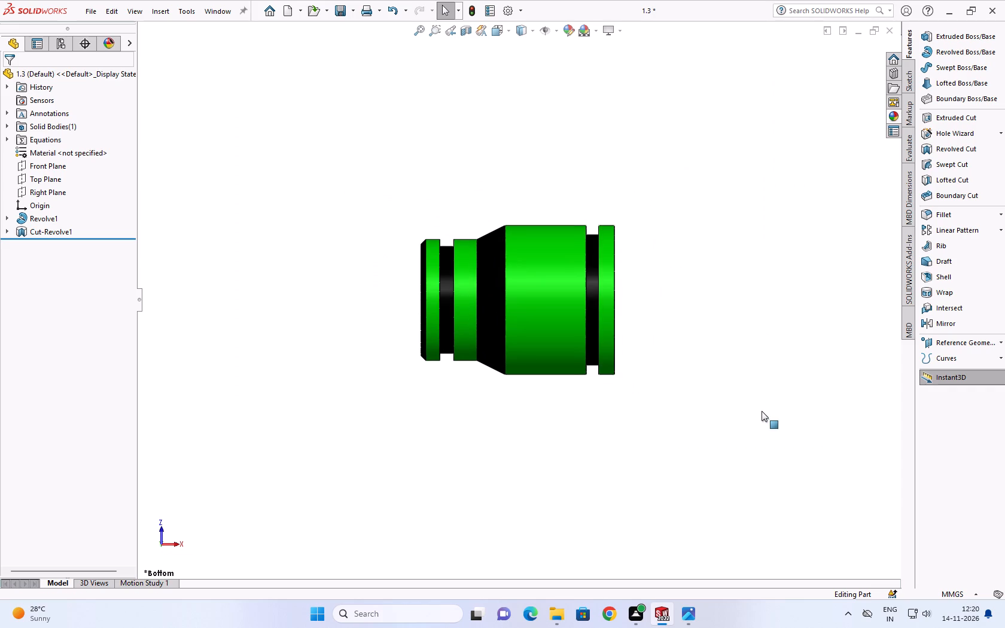
{"action": "right_click_drag", "start_coordinate": [762, 411], "coordinate": [762, 414]}
{"action": "scroll", "coordinate": [732, 380], "scroll_direction": "up", "scroll_amount": 1}
{"action": "scroll", "coordinate": [649, 367], "scroll_direction": "up", "scroll_amount": 1}
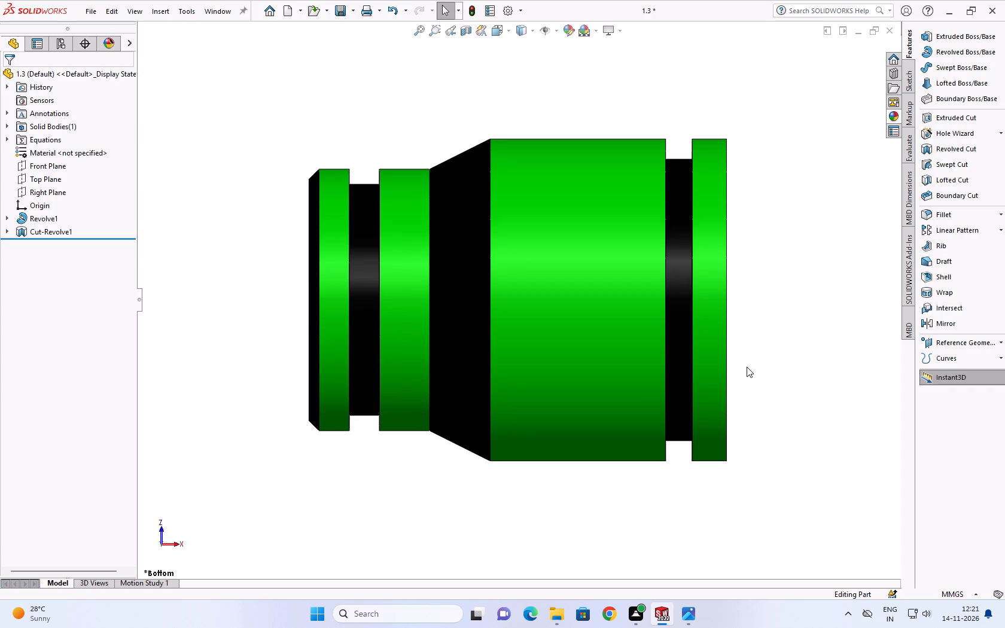
Review the green bands, both black grooves and the taper by switching between the Bottom and Top views, ending on Top.
{"action": "scroll", "coordinate": [910, 504], "scroll_direction": "up", "scroll_amount": 1}
{"action": "right_click_drag", "start_coordinate": [828, 387], "coordinate": [842, 273]}
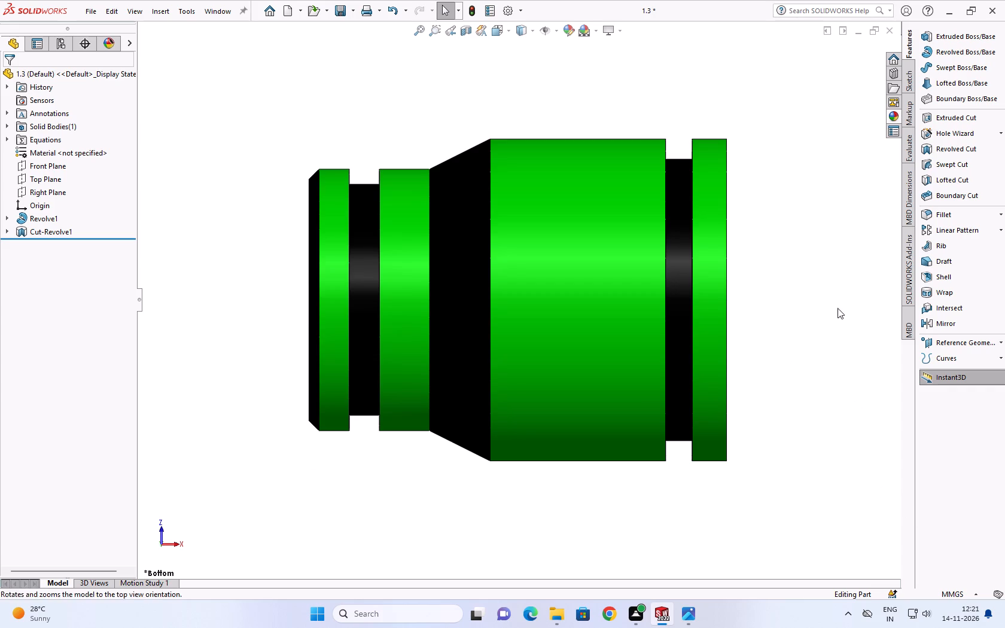
{"action": "right_click_drag", "start_coordinate": [862, 296], "coordinate": [829, 435]}
{"action": "scroll", "coordinate": [846, 449], "scroll_direction": "up", "scroll_amount": 1}
{"action": "right_click_drag", "start_coordinate": [848, 449], "coordinate": [843, 304]}
{"action": "right_click_drag", "start_coordinate": [862, 315], "coordinate": [829, 523]}
{"action": "right_click_drag", "start_coordinate": [836, 506], "coordinate": [833, 470]}
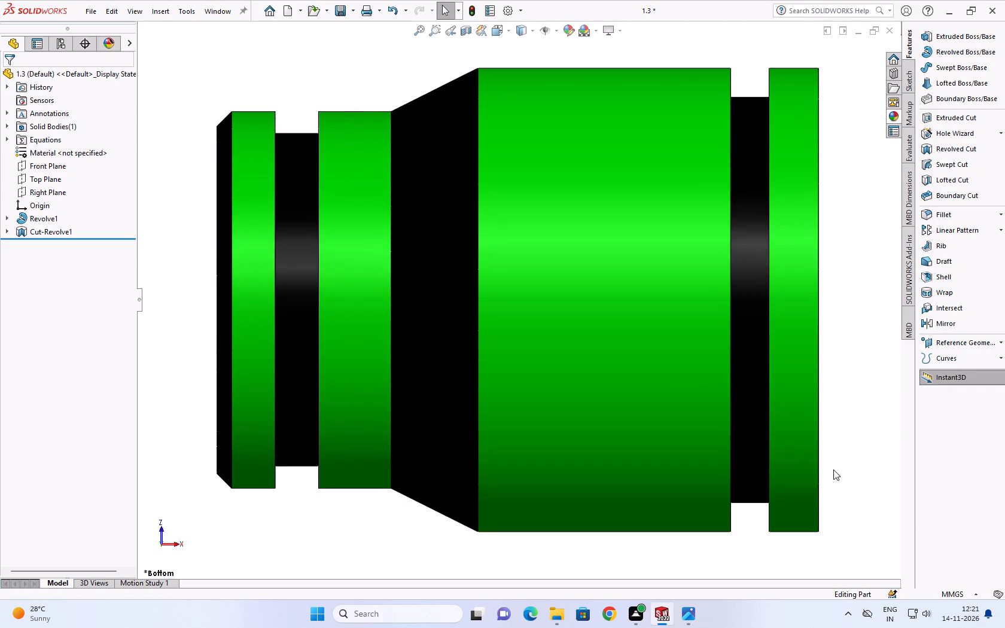
{"action": "right_click_drag", "start_coordinate": [833, 470], "coordinate": [829, 397]}
{"action": "scroll", "coordinate": [832, 431], "scroll_direction": "up", "scroll_amount": 2}
{"action": "scroll", "coordinate": [601, 432], "scroll_direction": "down", "scroll_amount": 1}
{"action": "right_click_drag", "start_coordinate": [849, 319], "coordinate": [855, 386]}
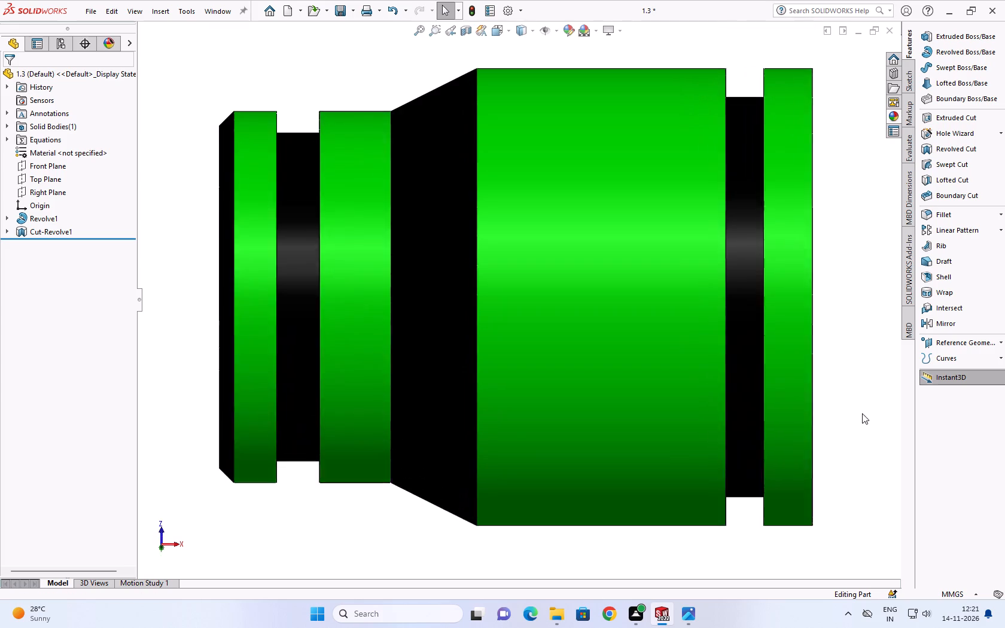
{"action": "right_click_drag", "start_coordinate": [864, 423], "coordinate": [861, 327]}
{"action": "right_click_drag", "start_coordinate": [861, 327], "coordinate": [866, 452]}
{"action": "right_click_drag", "start_coordinate": [869, 452], "coordinate": [866, 419]}
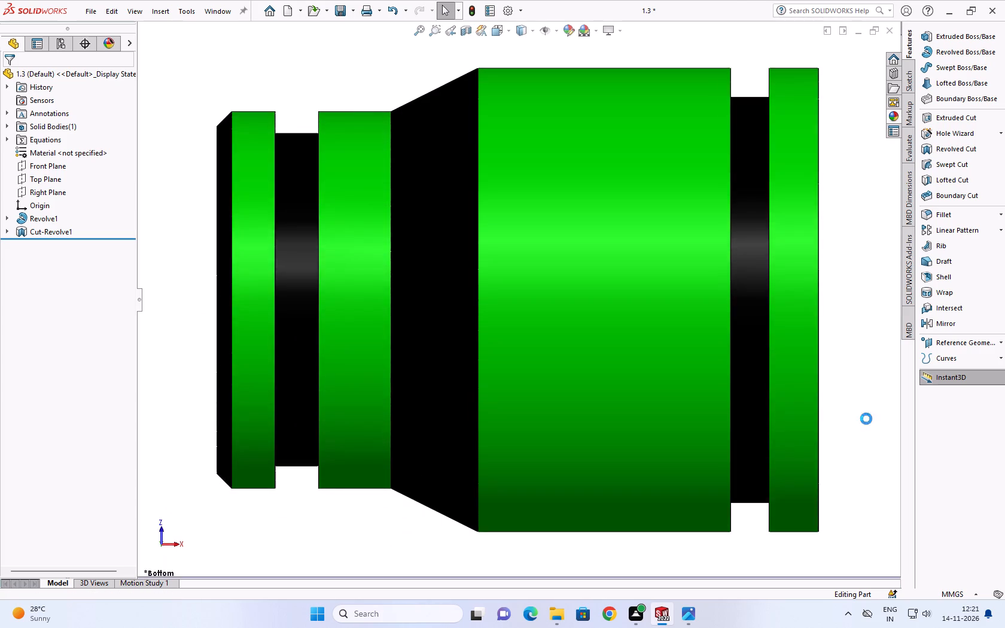
{"action": "right_click_drag", "start_coordinate": [866, 419], "coordinate": [865, 367]}
{"action": "scroll", "coordinate": [828, 370], "scroll_direction": "up", "scroll_amount": 2}
{"action": "scroll", "coordinate": [680, 376], "scroll_direction": "up", "scroll_amount": 3}
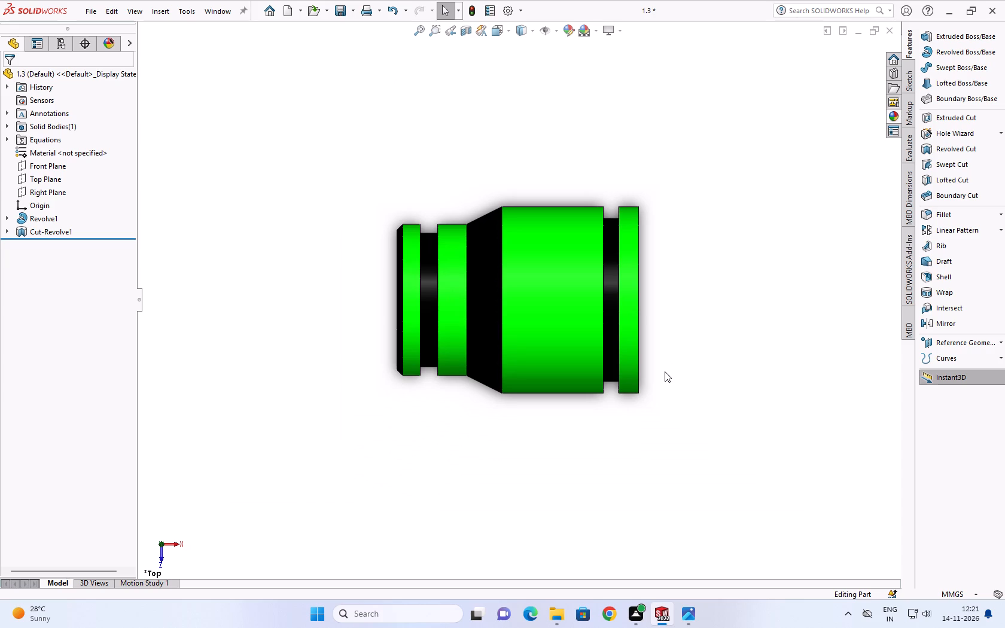
{"action": "right_click_drag", "start_coordinate": [763, 322], "coordinate": [763, 266]}
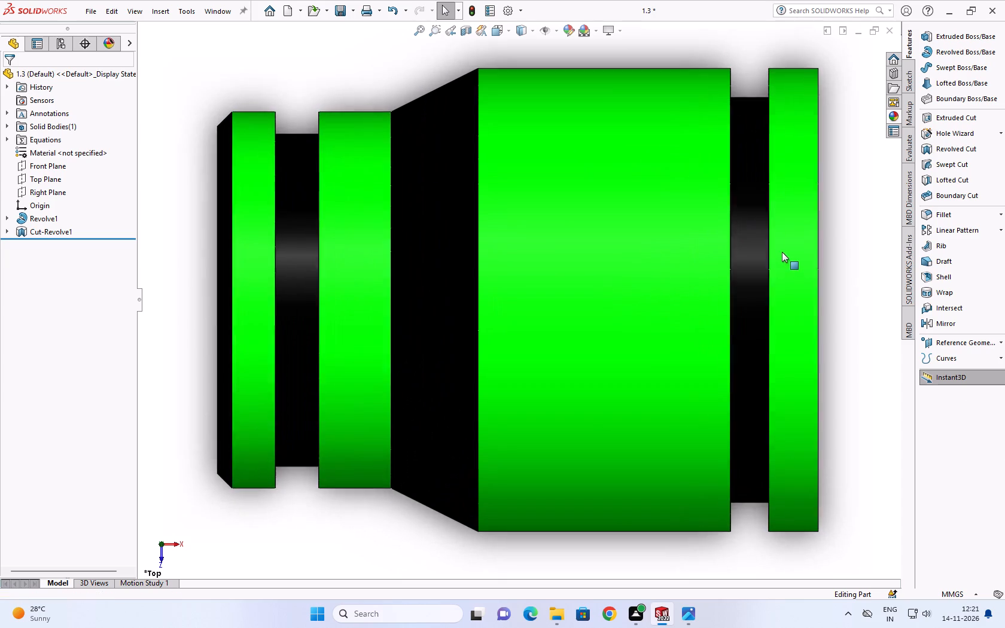
{"action": "right_click_drag", "start_coordinate": [840, 230], "coordinate": [845, 312]}
{"action": "right_click_drag", "start_coordinate": [867, 352], "coordinate": [870, 257]}
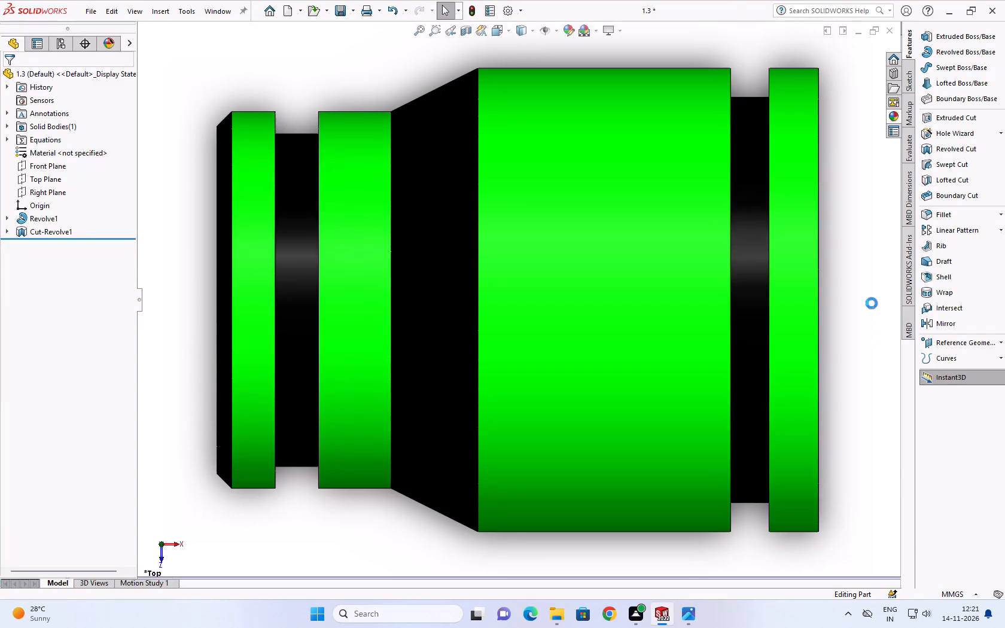
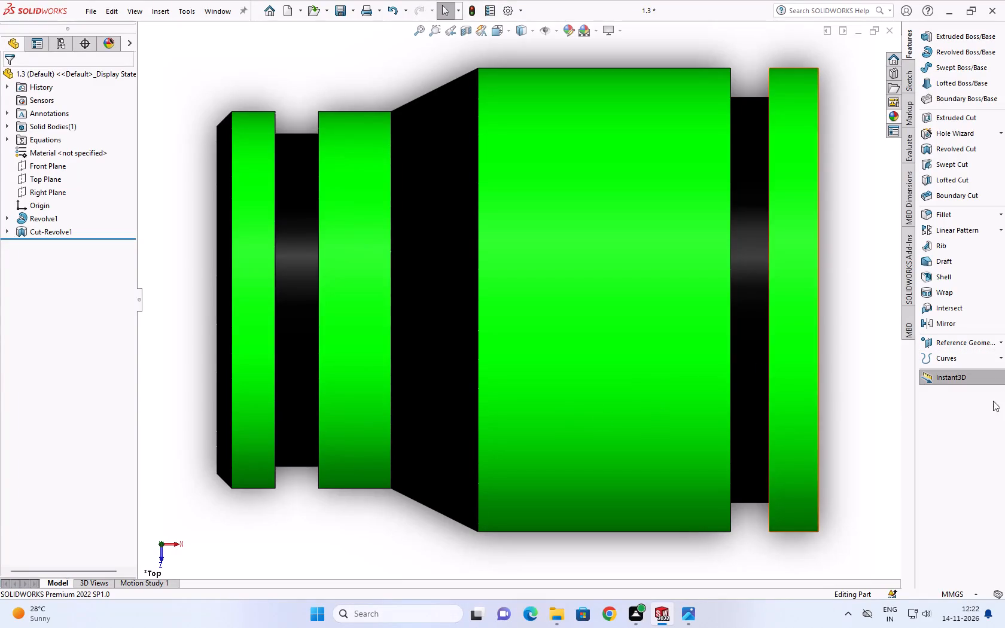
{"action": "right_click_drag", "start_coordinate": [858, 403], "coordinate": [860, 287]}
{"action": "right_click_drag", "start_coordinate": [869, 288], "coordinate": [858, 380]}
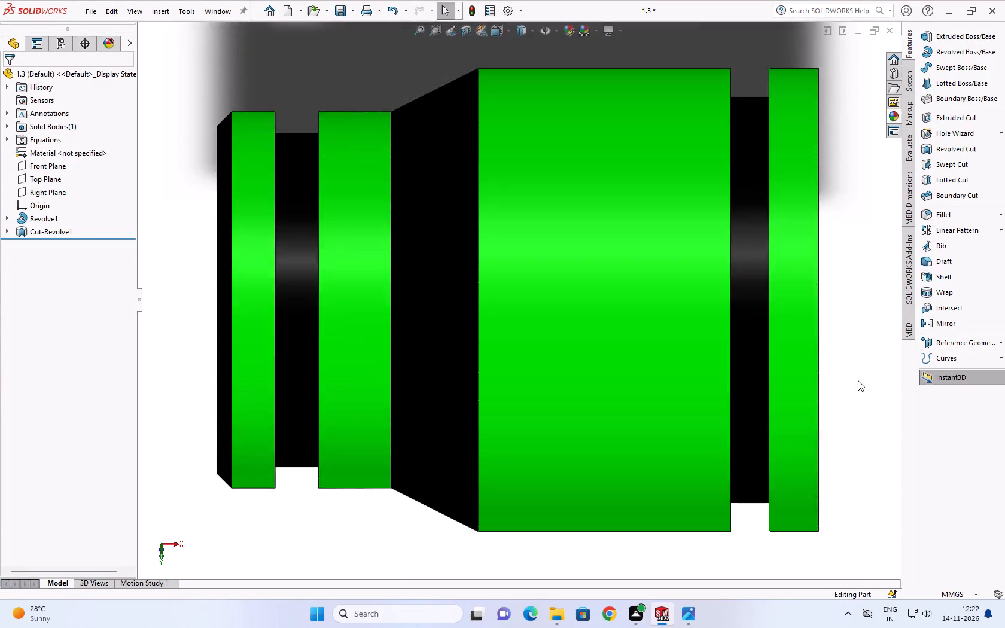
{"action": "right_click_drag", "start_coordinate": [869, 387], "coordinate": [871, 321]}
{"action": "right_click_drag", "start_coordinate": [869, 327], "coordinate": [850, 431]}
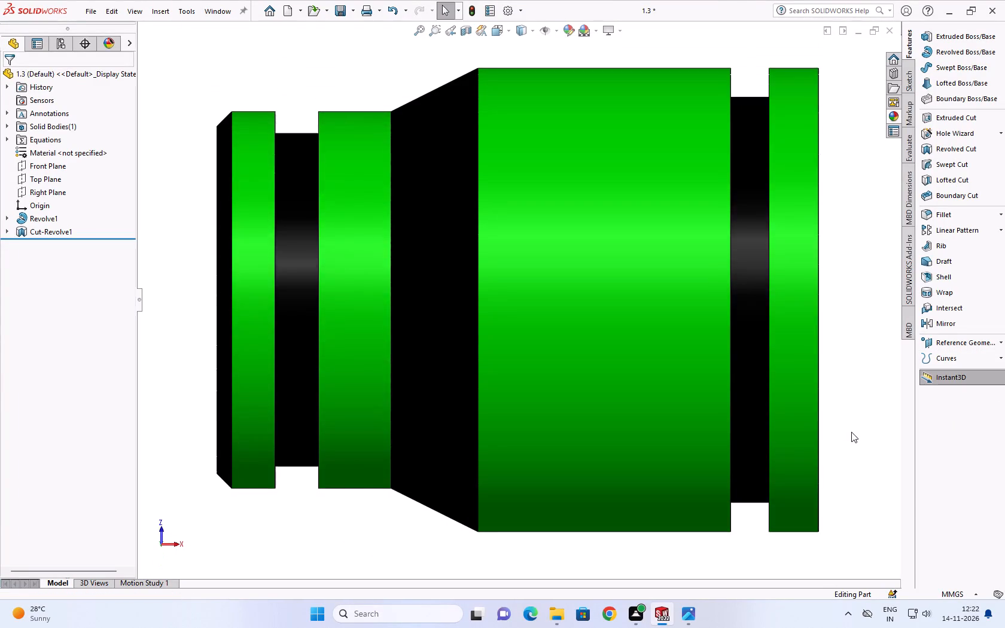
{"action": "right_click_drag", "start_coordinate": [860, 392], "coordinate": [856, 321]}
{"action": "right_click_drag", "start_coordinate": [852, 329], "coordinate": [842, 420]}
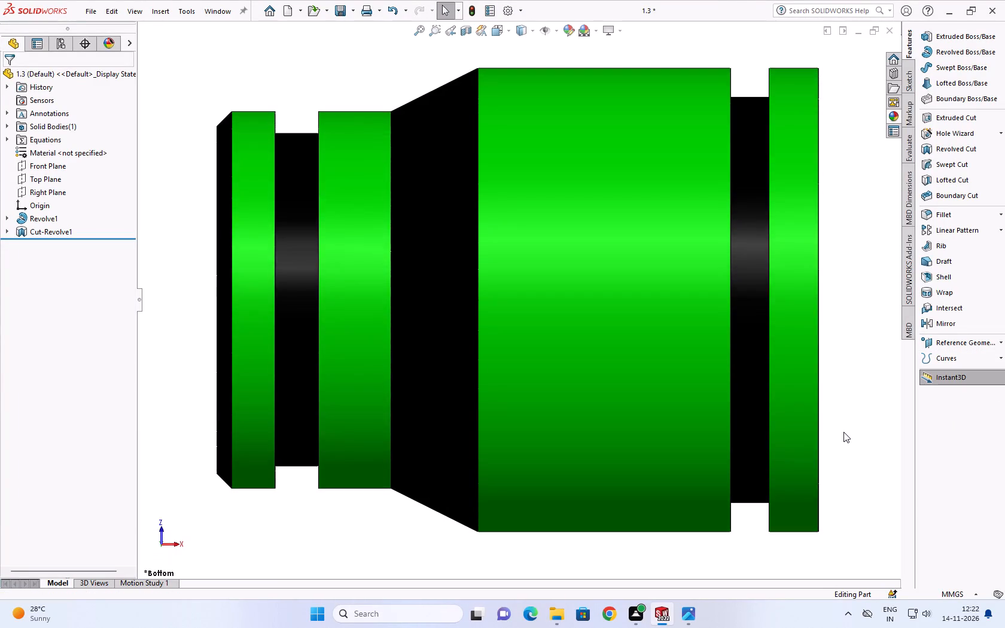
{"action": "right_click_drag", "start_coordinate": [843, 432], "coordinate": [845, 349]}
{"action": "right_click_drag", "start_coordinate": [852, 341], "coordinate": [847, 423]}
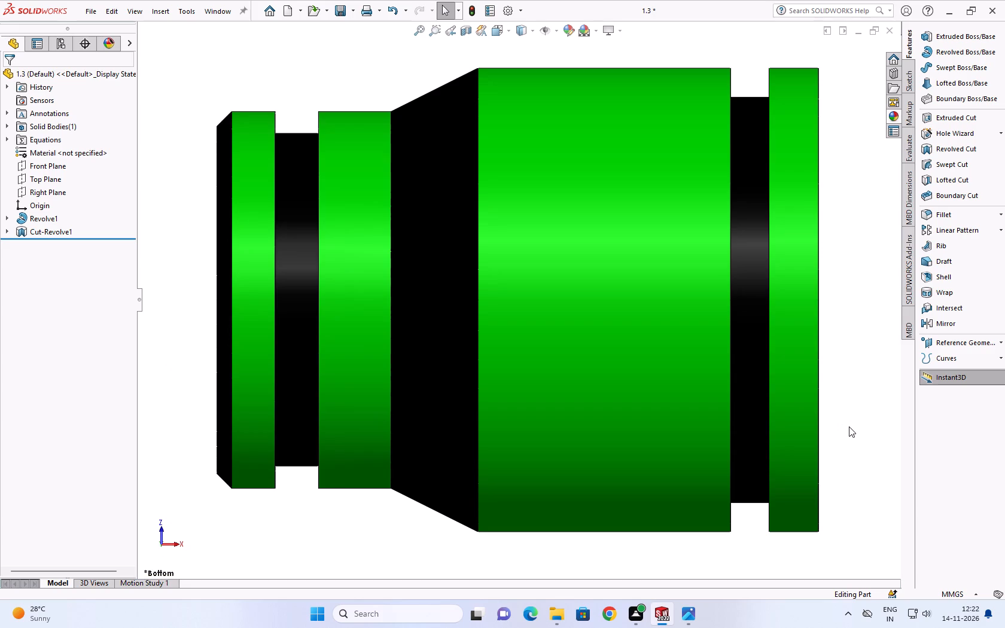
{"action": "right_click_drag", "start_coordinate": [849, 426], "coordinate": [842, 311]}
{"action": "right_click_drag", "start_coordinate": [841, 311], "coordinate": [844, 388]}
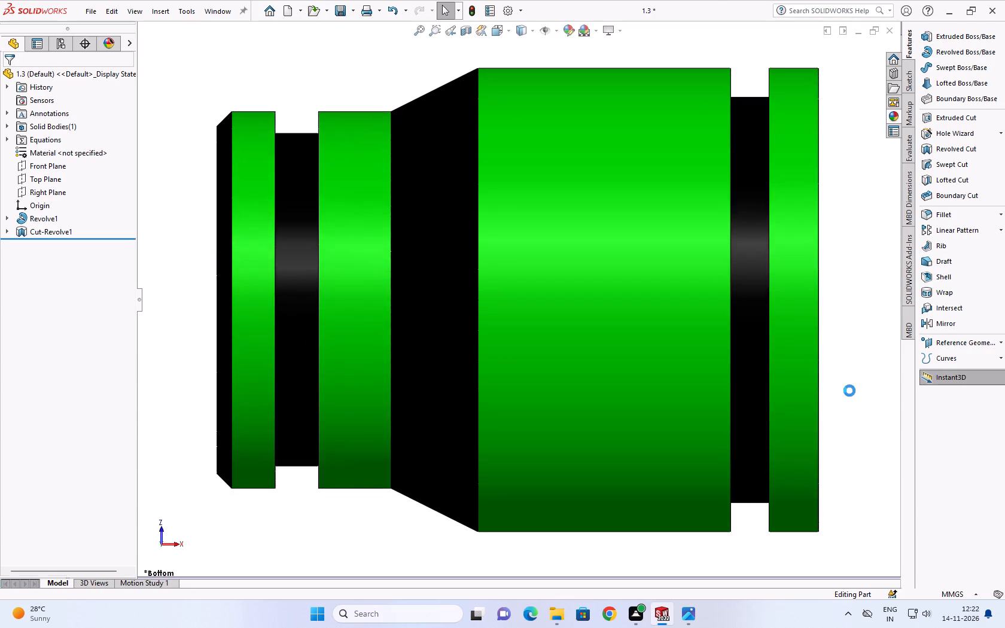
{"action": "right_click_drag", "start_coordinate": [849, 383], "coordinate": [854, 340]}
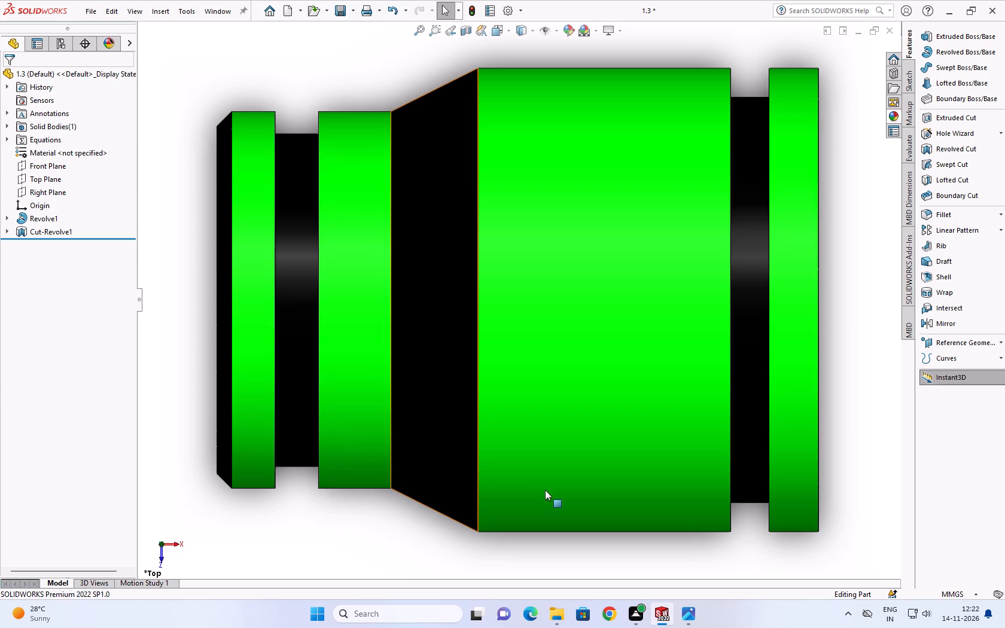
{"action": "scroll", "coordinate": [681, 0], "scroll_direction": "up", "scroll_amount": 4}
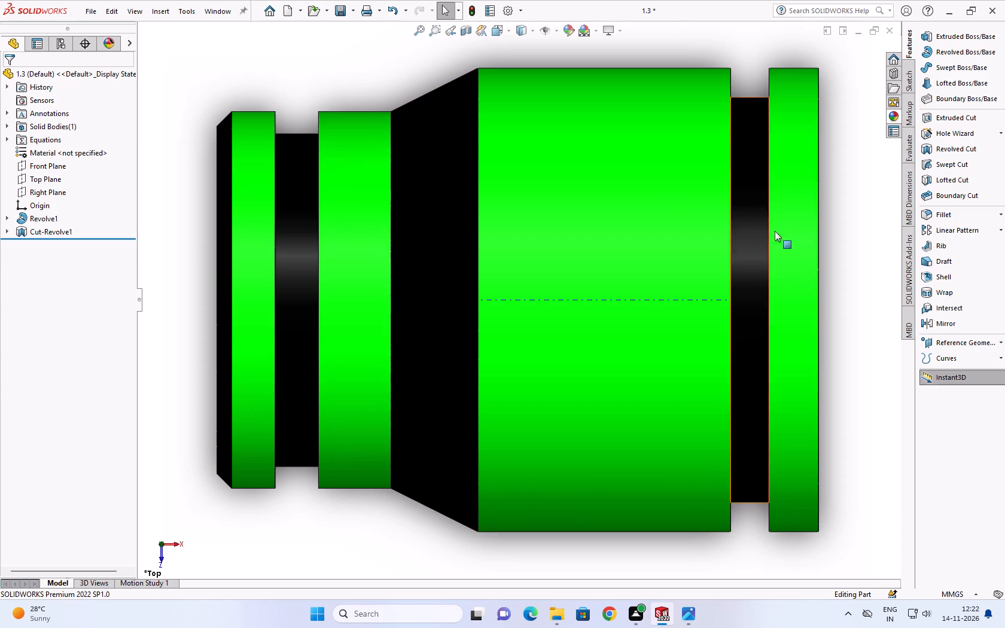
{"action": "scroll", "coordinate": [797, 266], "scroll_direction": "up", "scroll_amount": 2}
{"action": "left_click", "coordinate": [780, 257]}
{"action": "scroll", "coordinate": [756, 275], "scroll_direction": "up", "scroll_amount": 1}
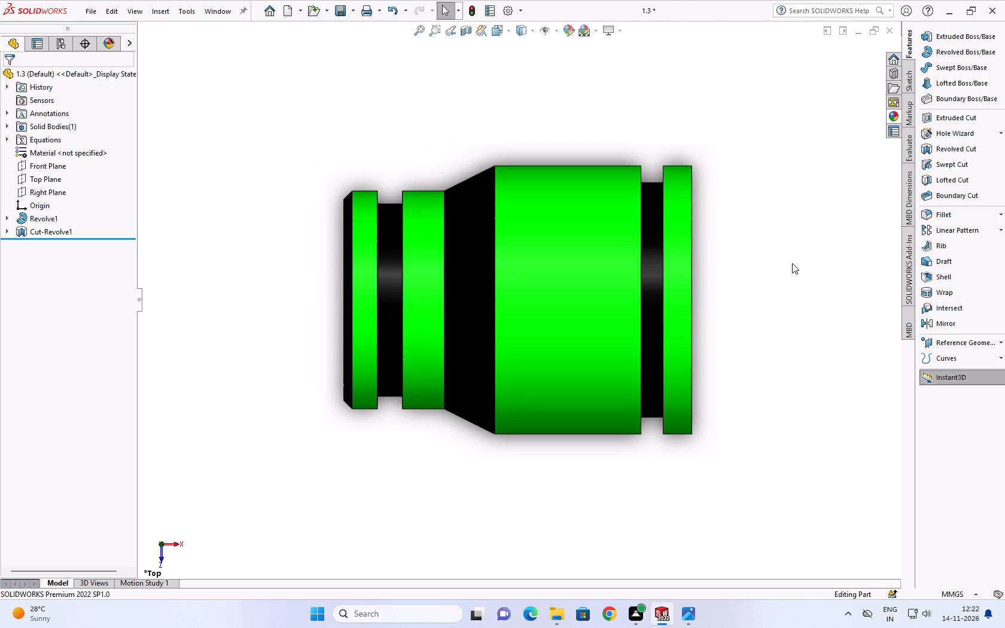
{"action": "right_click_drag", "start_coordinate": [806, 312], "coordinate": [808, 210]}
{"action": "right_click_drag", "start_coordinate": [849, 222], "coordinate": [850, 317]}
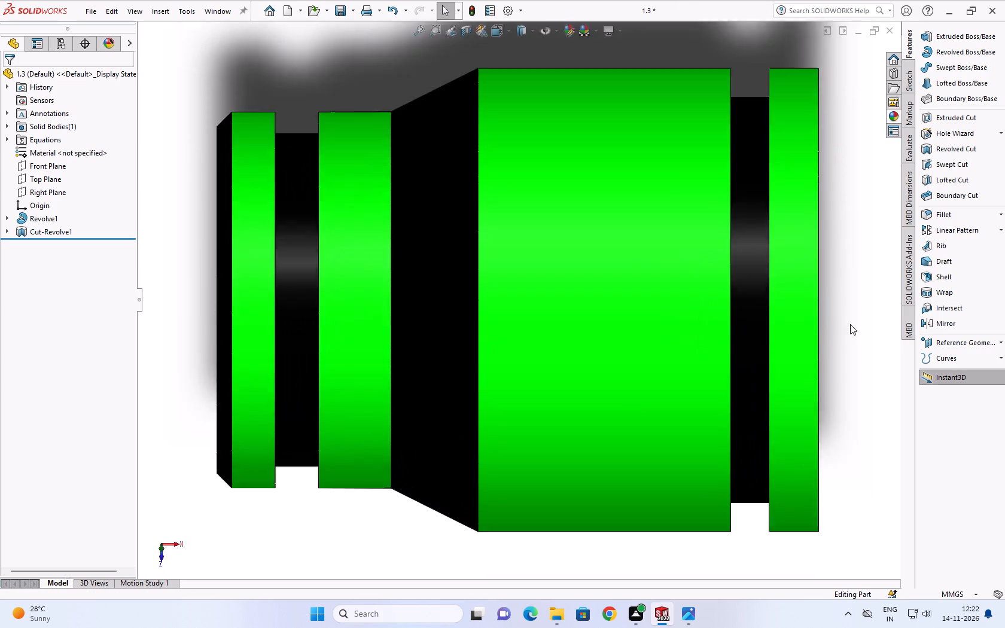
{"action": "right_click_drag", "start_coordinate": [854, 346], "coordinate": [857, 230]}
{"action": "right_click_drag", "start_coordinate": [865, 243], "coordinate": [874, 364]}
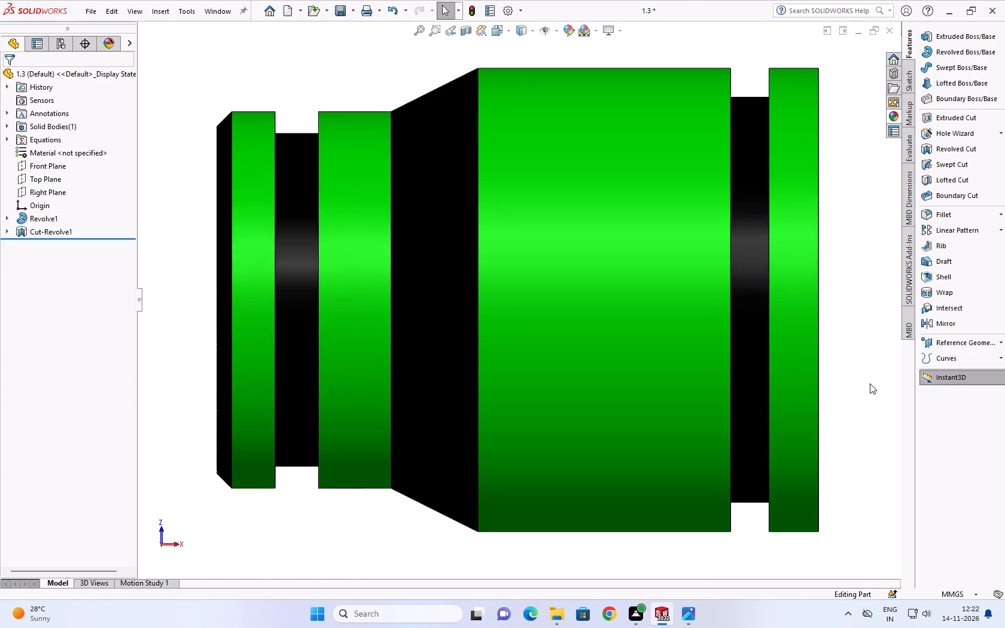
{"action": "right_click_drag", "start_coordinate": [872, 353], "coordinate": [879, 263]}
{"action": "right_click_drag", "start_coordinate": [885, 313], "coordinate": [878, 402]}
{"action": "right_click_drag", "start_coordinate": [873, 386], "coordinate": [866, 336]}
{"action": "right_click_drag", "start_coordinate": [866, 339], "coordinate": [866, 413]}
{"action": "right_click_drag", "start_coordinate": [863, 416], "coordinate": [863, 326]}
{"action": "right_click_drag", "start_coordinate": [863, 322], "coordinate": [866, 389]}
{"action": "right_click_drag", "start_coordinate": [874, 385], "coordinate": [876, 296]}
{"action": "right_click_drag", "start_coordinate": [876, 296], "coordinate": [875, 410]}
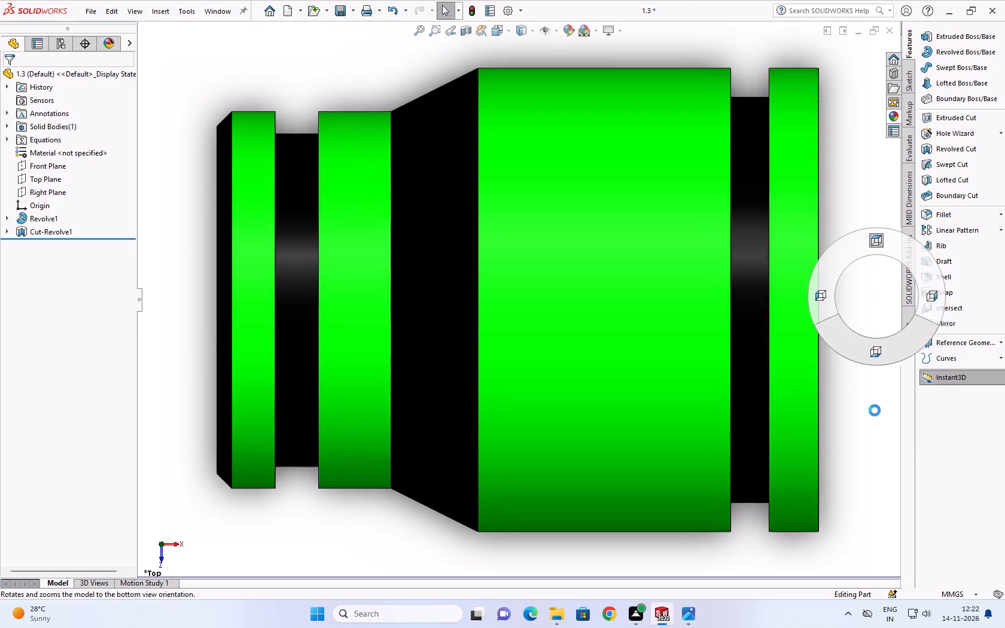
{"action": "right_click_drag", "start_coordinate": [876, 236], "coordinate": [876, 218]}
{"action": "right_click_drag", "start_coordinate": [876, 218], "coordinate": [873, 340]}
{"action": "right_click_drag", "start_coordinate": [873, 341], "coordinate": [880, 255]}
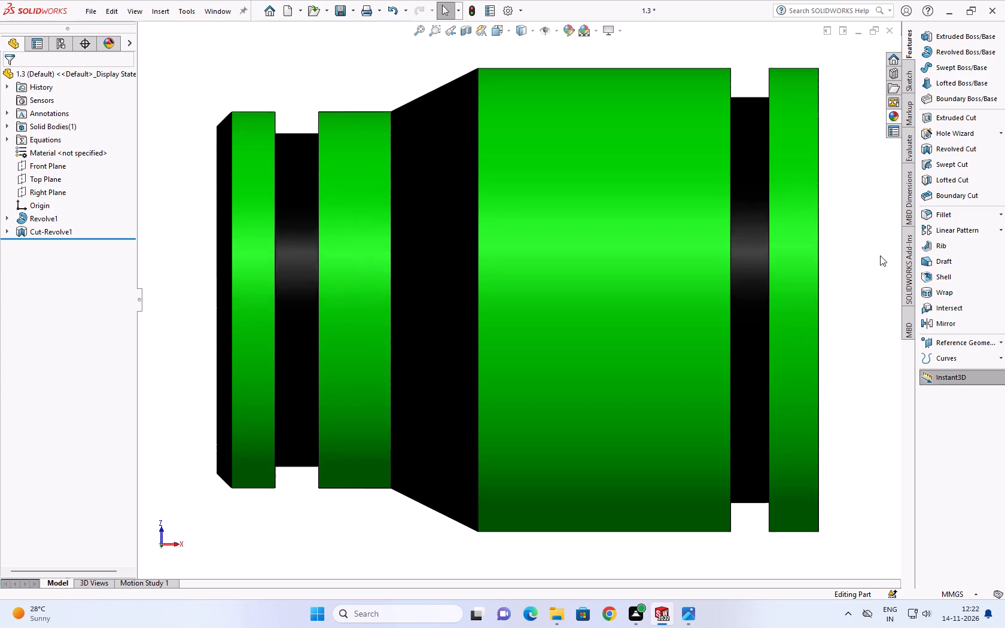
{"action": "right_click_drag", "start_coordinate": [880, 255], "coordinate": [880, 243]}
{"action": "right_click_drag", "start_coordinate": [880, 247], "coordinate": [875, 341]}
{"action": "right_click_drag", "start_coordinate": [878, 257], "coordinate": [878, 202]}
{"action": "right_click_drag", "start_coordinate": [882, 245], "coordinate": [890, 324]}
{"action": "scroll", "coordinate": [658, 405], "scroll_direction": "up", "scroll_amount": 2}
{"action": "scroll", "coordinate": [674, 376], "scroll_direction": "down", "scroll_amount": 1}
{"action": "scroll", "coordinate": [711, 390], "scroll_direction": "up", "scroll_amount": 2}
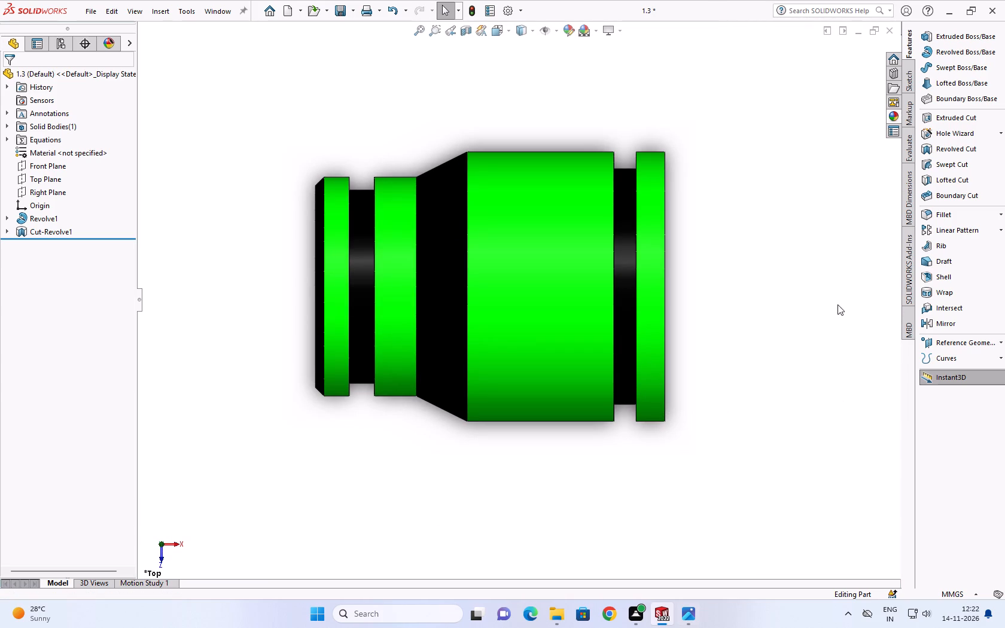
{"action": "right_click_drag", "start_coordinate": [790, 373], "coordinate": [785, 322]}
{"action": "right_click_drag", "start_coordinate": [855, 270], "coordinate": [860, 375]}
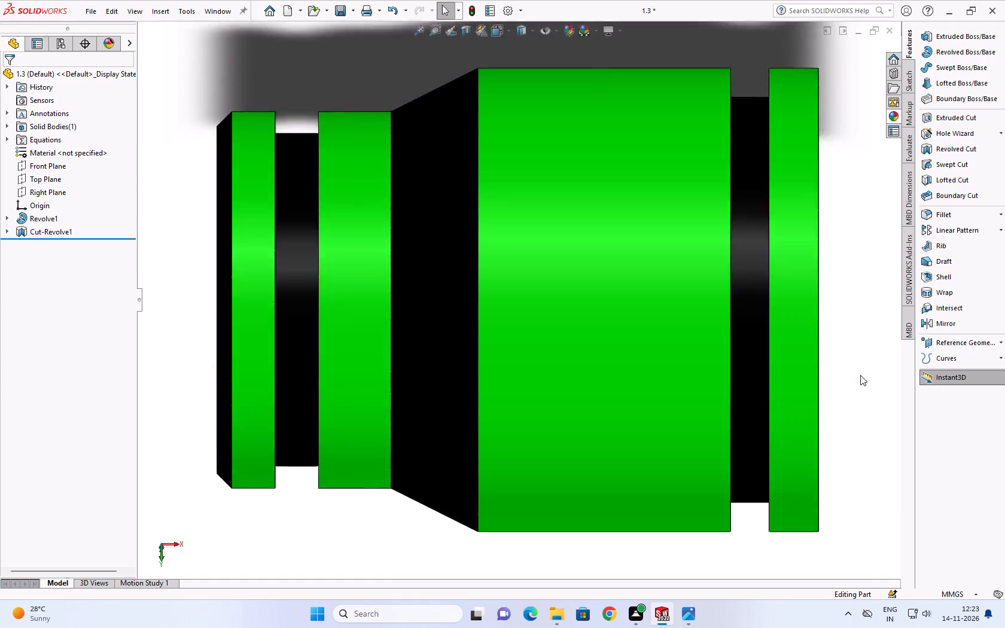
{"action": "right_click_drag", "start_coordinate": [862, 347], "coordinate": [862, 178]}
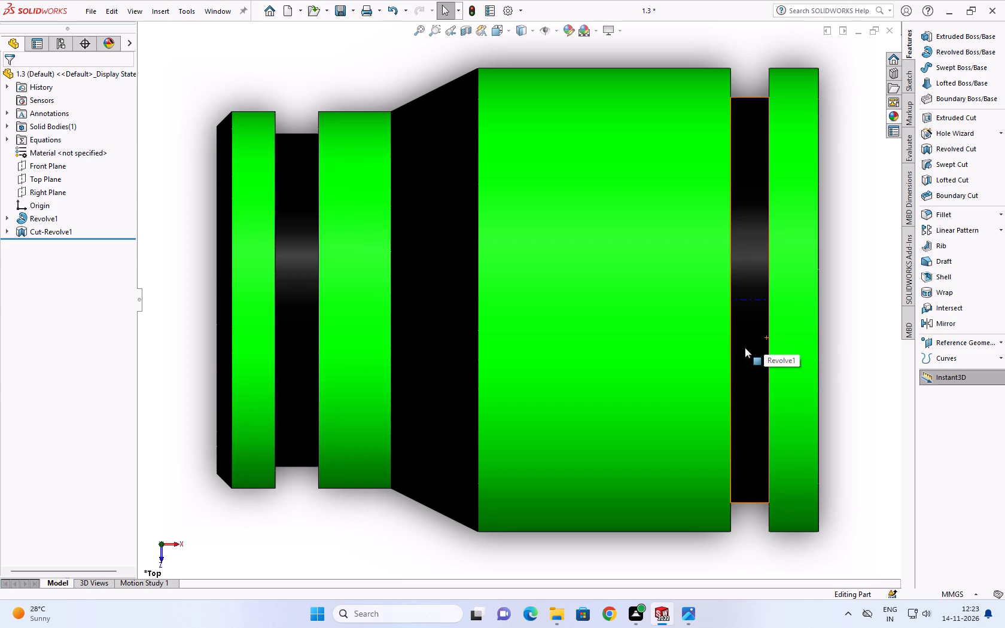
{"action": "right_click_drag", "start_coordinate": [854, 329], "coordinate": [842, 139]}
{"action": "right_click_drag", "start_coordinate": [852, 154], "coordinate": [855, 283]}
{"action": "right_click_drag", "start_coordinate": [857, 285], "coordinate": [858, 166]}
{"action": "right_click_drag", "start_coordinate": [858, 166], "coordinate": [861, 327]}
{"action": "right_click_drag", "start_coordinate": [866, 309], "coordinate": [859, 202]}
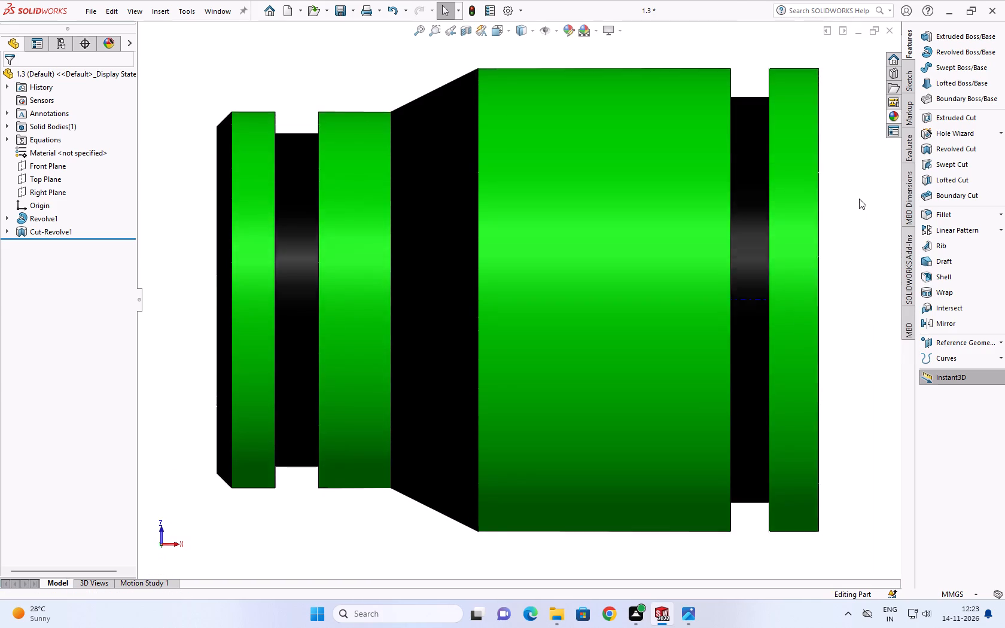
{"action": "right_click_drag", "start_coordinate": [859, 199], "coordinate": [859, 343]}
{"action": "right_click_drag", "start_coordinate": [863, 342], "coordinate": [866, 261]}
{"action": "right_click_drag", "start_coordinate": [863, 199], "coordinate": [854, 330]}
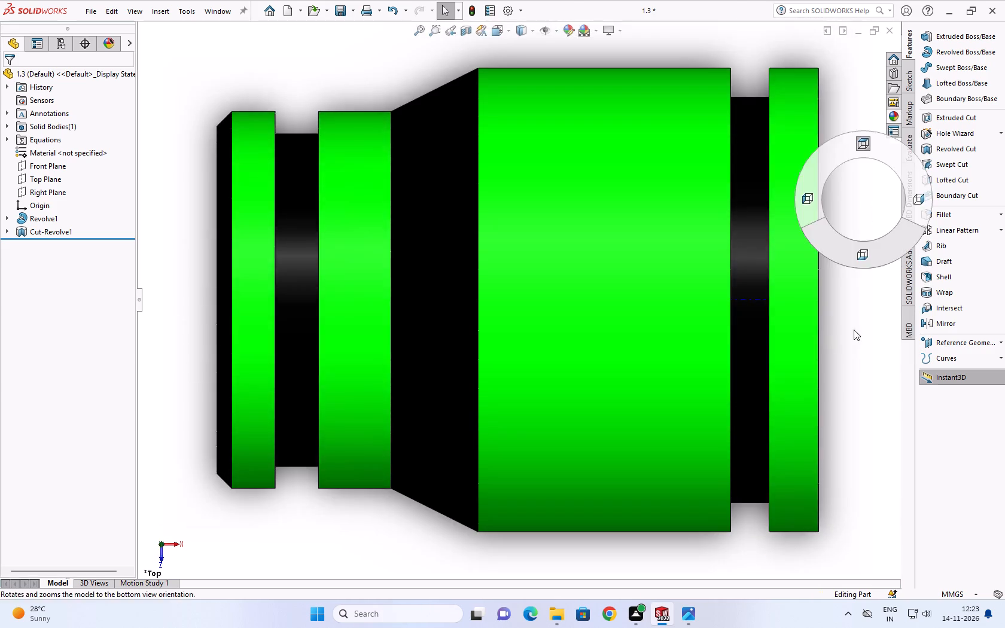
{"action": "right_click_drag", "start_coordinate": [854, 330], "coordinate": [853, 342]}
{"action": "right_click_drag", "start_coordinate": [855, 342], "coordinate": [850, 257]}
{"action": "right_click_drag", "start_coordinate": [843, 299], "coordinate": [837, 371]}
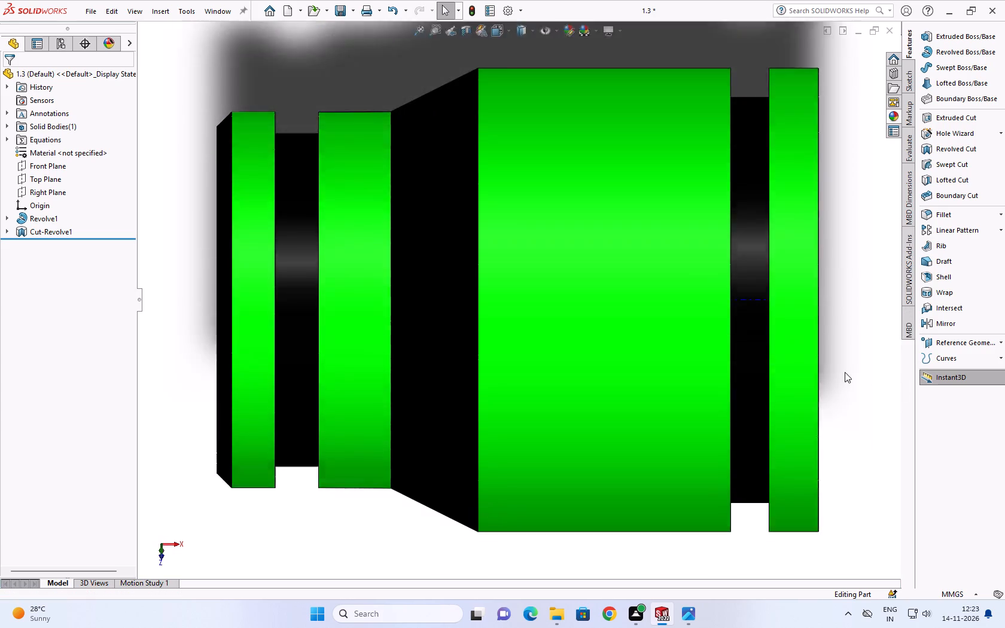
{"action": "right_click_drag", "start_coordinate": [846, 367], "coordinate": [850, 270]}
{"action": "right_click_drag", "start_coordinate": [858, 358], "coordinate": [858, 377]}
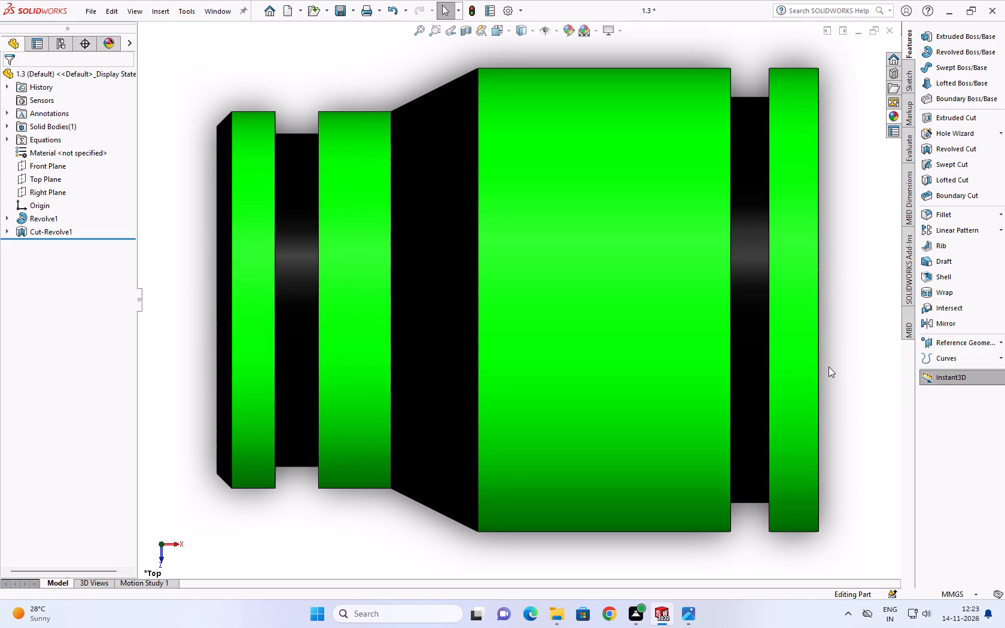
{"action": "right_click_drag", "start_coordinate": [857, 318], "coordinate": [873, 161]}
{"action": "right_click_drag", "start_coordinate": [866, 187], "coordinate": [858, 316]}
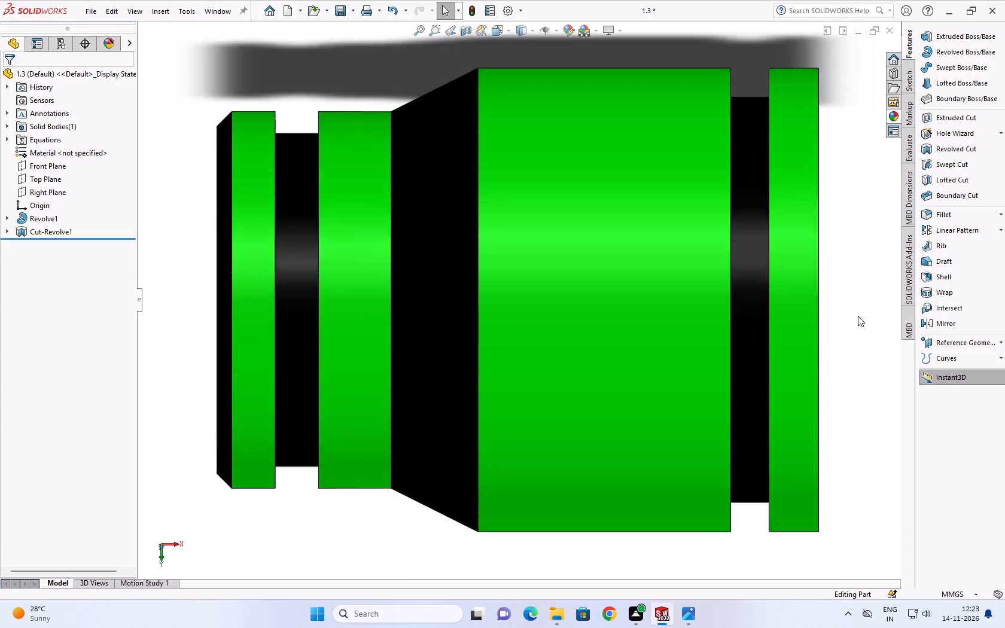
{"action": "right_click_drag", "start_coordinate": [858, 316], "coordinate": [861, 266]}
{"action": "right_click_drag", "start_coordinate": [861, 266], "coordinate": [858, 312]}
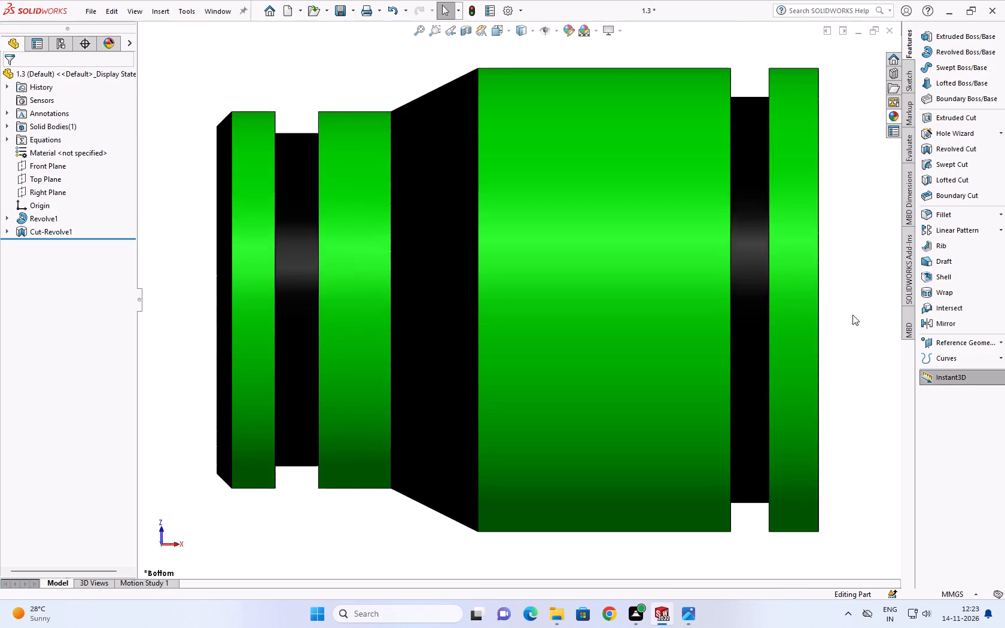
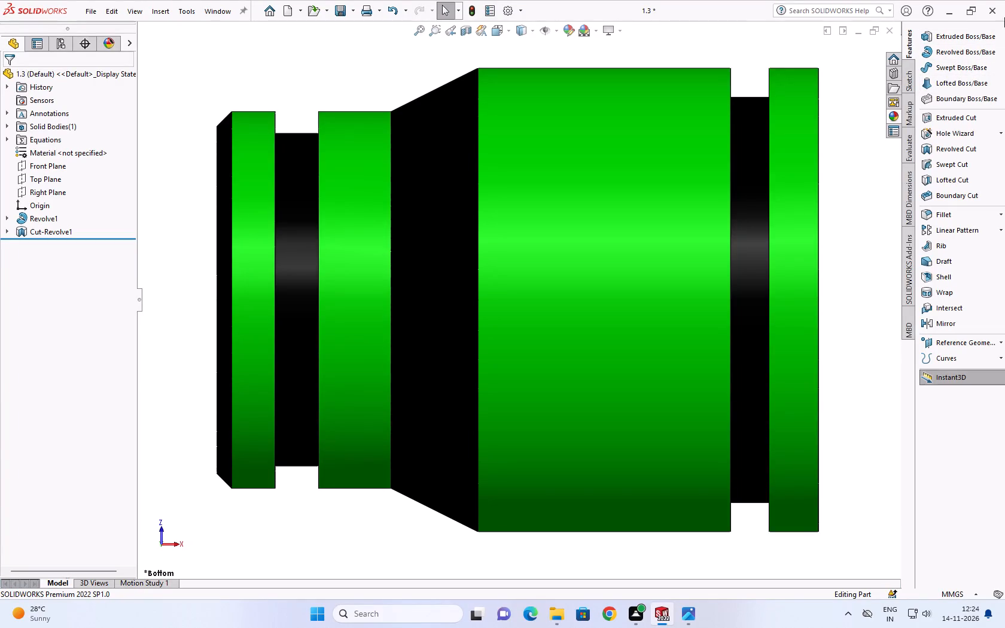
Examine the green stepped part from its top, bottom and left views.
{"action": "right_click_drag", "start_coordinate": [864, 272], "coordinate": [860, 148]}
{"action": "right_click_drag", "start_coordinate": [854, 150], "coordinate": [857, 189]}
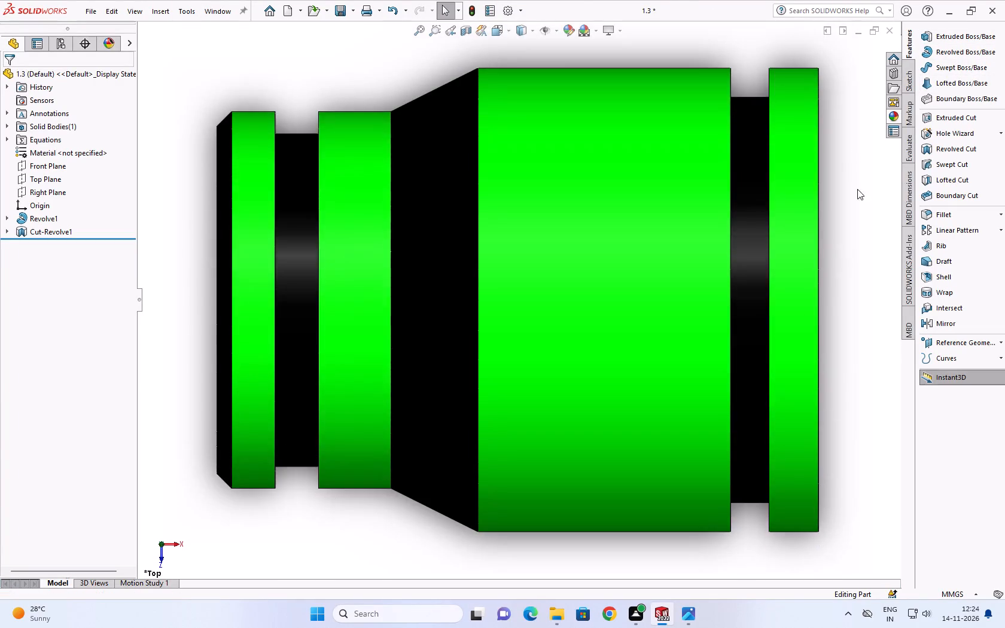
{"action": "right_click_drag", "start_coordinate": [857, 189], "coordinate": [878, 344]}
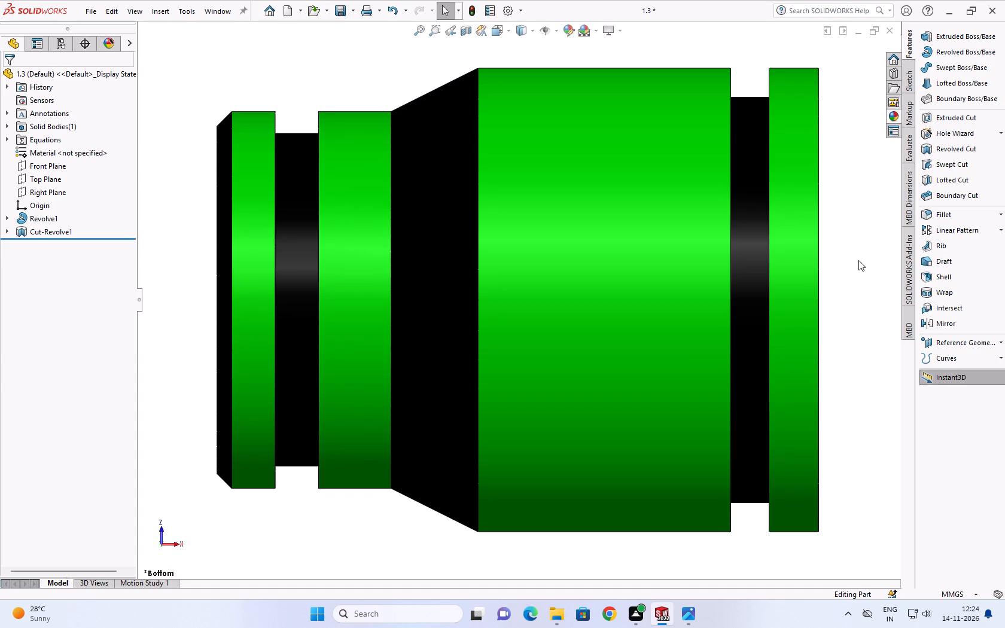
{"action": "scroll", "coordinate": [858, 260], "scroll_direction": "up", "scroll_amount": 1}
{"action": "right_click_drag", "start_coordinate": [902, 331], "coordinate": [885, 265]}
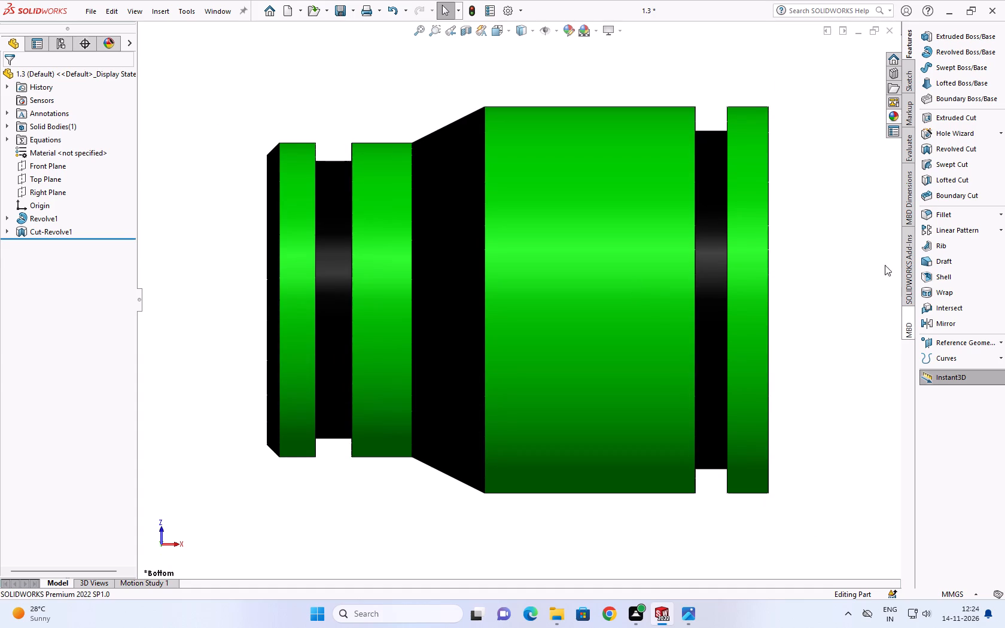
{"action": "right_click_drag", "start_coordinate": [885, 265], "coordinate": [885, 245]}
{"action": "right_click", "coordinate": [806, 176]}
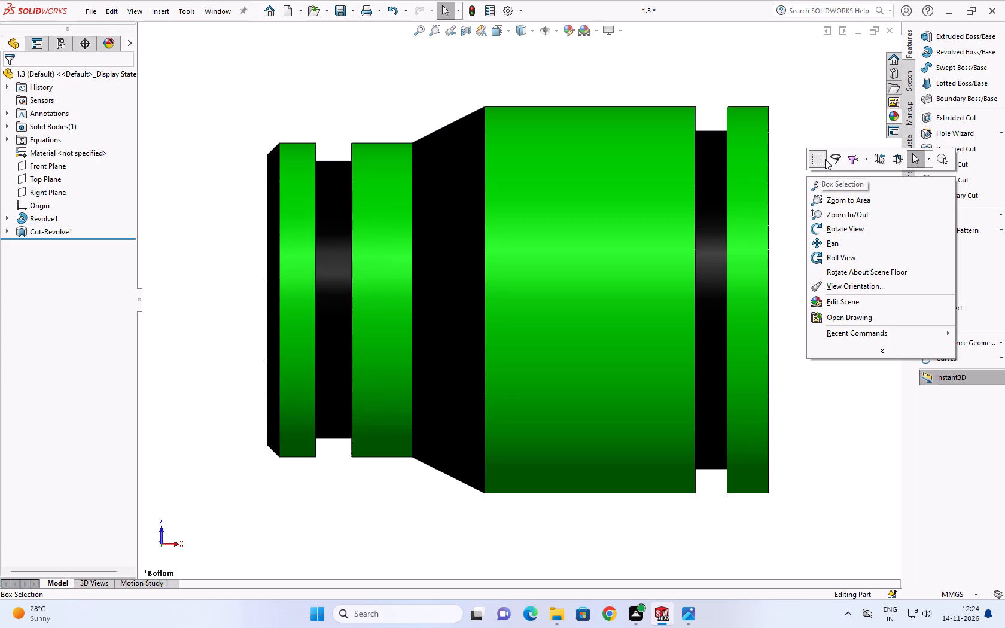
{"action": "right_click", "coordinate": [822, 106]}
{"action": "right_click_drag", "start_coordinate": [803, 437], "coordinate": [809, 358]}
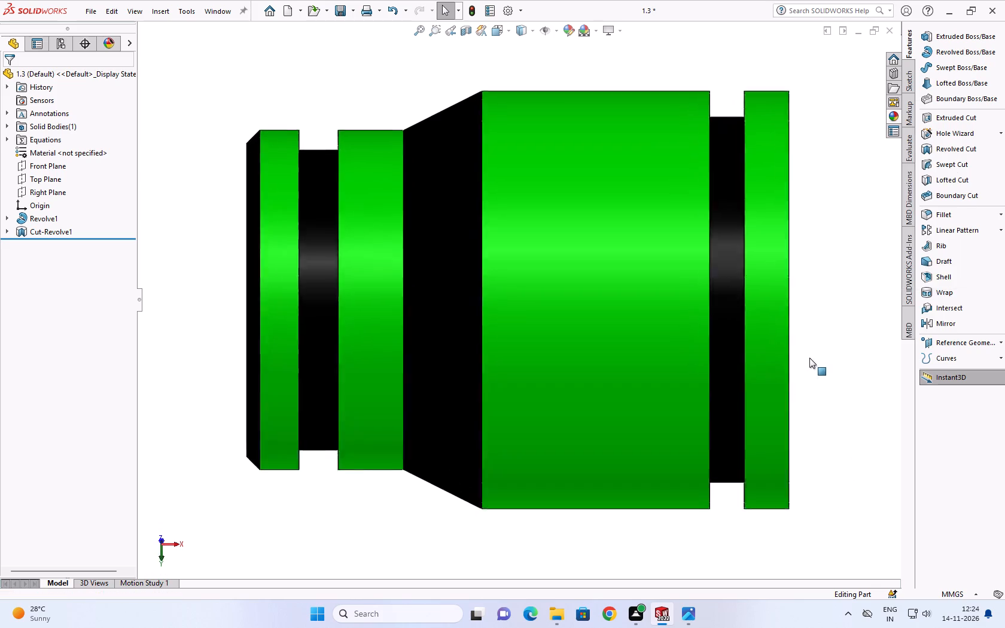
{"action": "scroll", "coordinate": [826, 318], "scroll_direction": "up", "scroll_amount": 2}
{"action": "scroll", "coordinate": [757, 344], "scroll_direction": "up", "scroll_amount": 3}
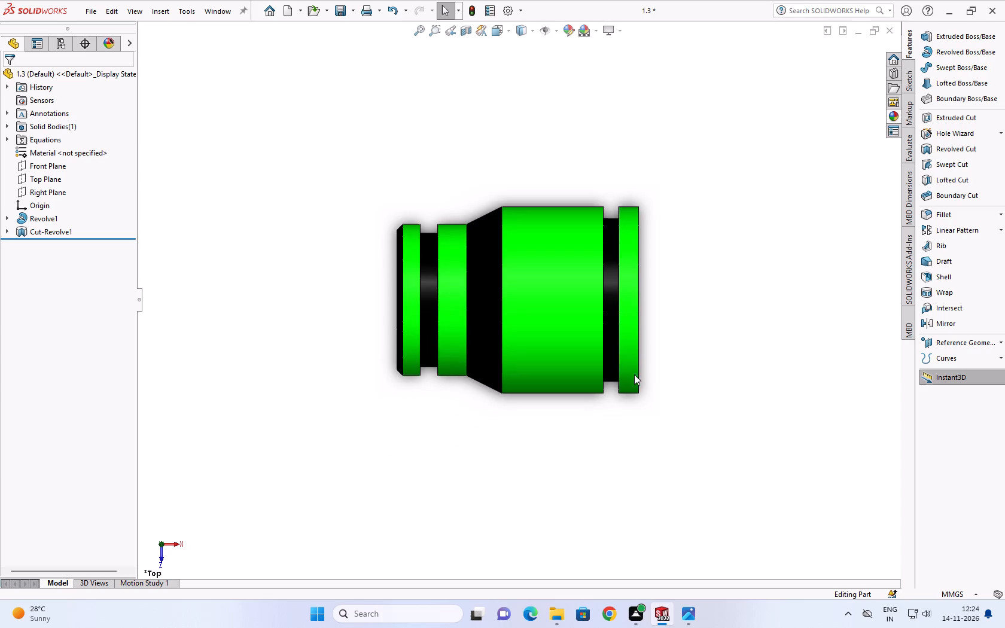
{"action": "right_click_drag", "start_coordinate": [375, 487], "coordinate": [581, 503]}
{"action": "scroll", "coordinate": [781, 371], "scroll_direction": "up", "scroll_amount": 1}
{"action": "right_click_drag", "start_coordinate": [839, 365], "coordinate": [654, 527]}
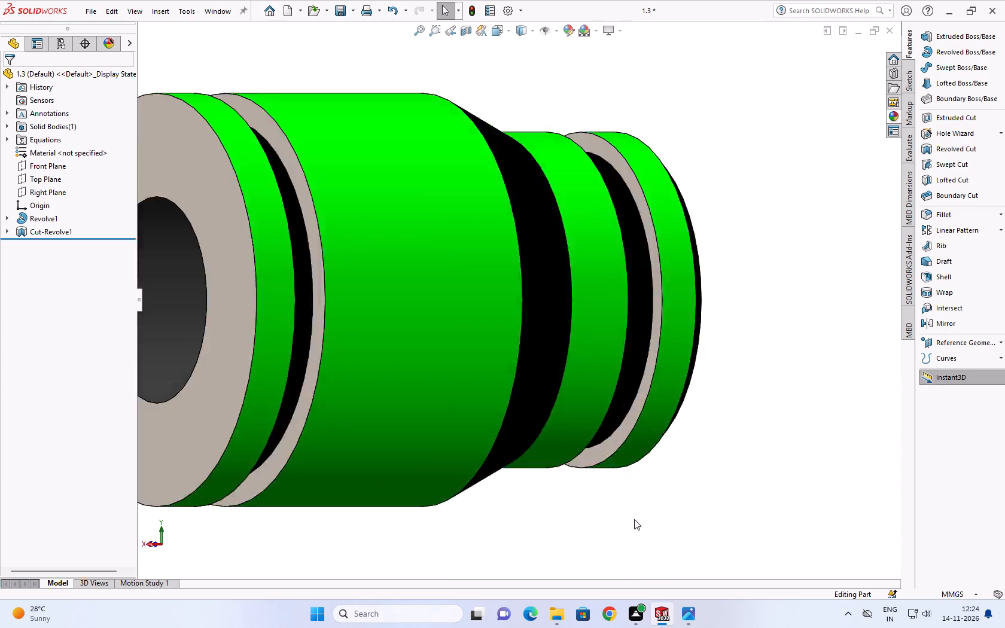
{"action": "scroll", "coordinate": [758, 441], "scroll_direction": "up", "scroll_amount": 5}
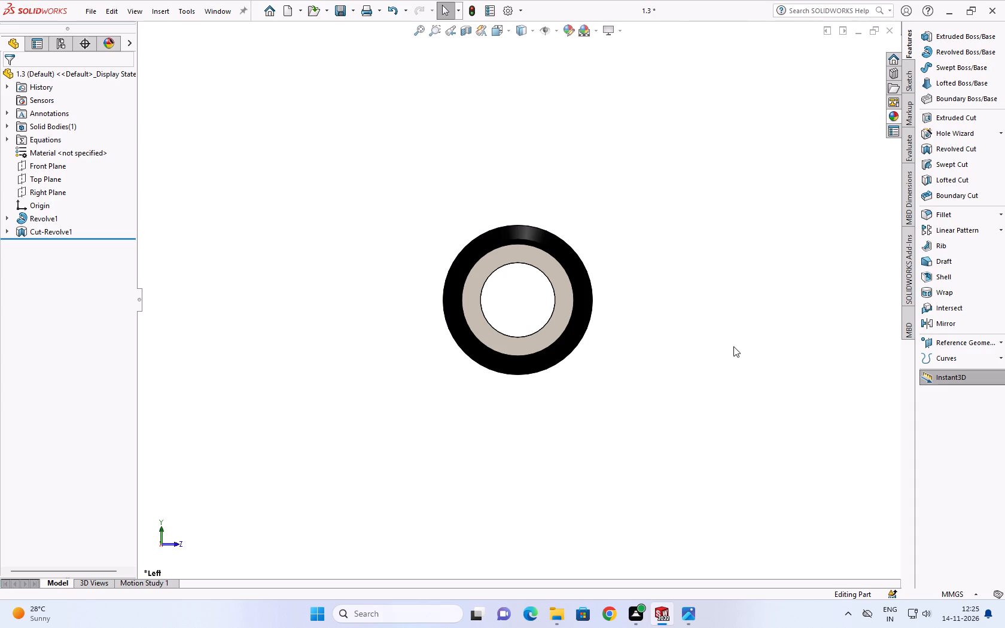
{"action": "scroll", "coordinate": [590, 297], "scroll_direction": "up", "scroll_amount": 1}
Recolour the four green outer cylindrical faces to teal, RGB 0, 192, 192.
{"action": "scroll", "coordinate": [584, 298], "scroll_direction": "down", "scroll_amount": 3}
{"action": "middle_click_drag", "start_coordinate": [552, 298], "coordinate": [435, 343]}
{"action": "right_click", "coordinate": [492, 285]}
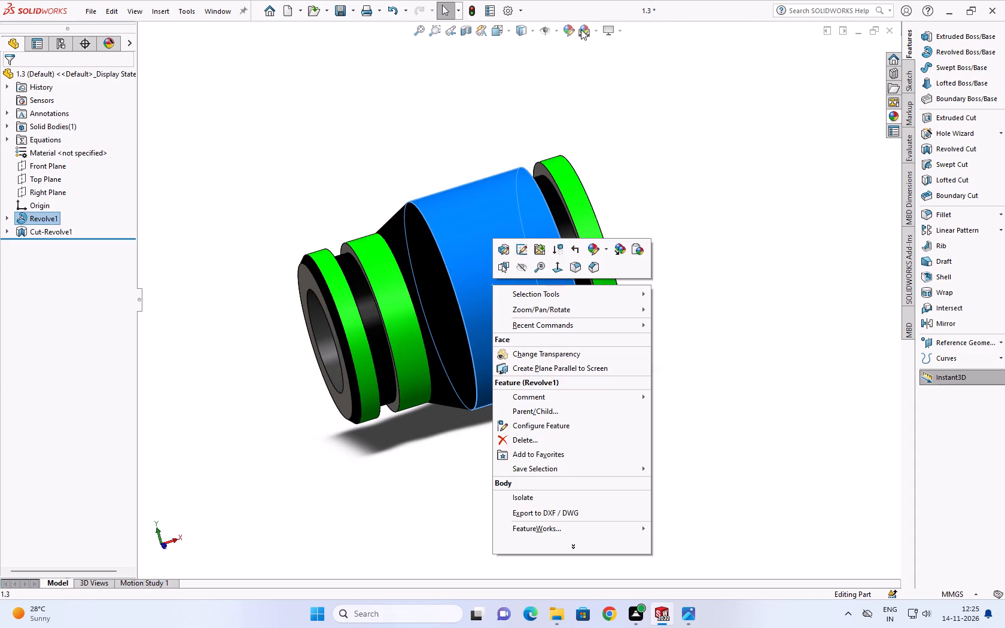
{"action": "left_click", "coordinate": [565, 28]}
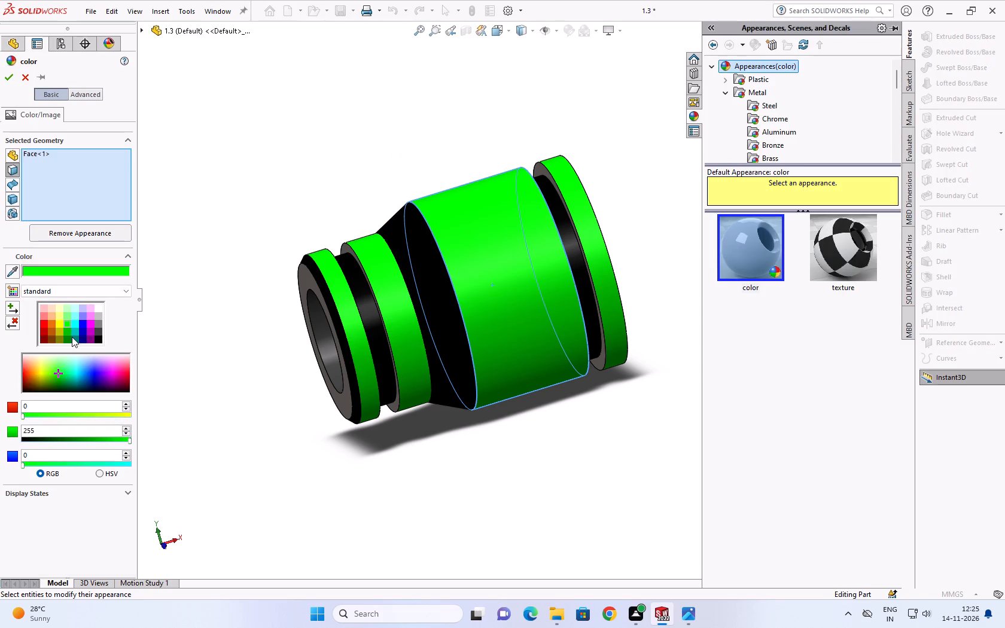
{"action": "left_click", "coordinate": [72, 337]}
{"action": "left_click", "coordinate": [75, 334]}
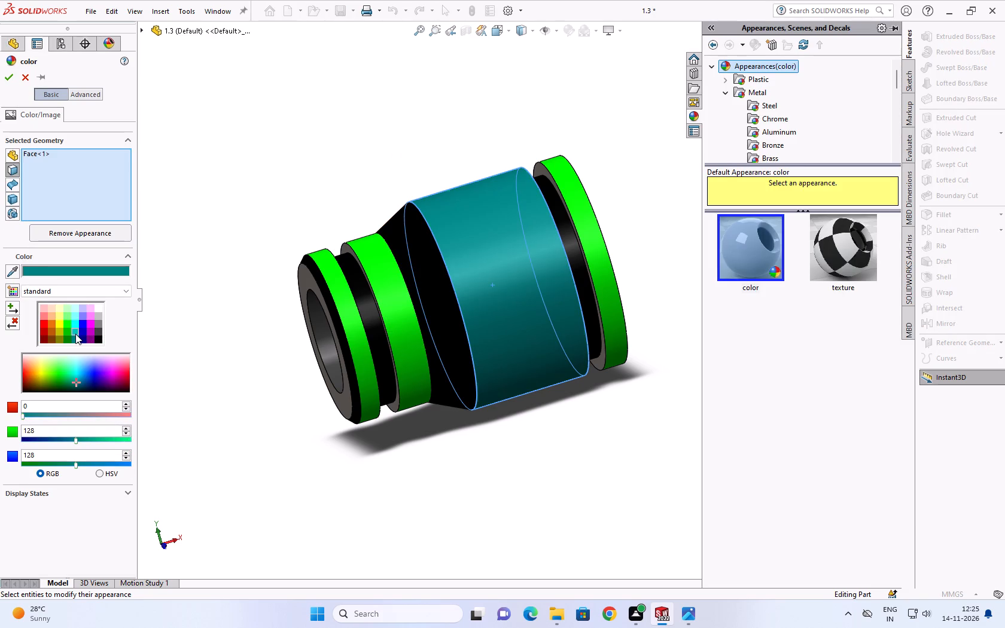
{"action": "left_click", "coordinate": [580, 196]}
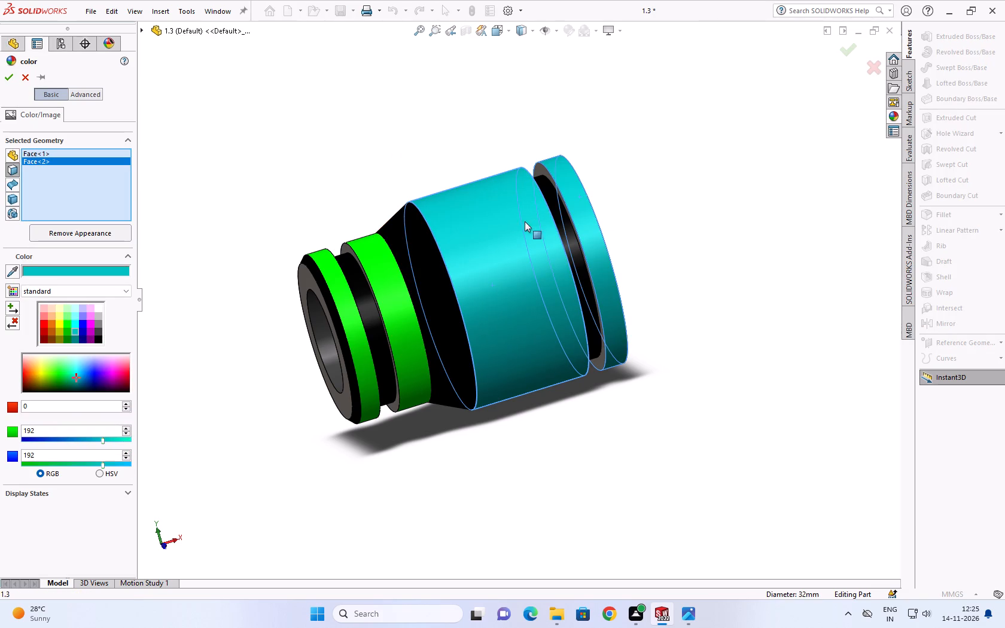
{"action": "left_click", "coordinate": [379, 275]}
{"action": "left_click", "coordinate": [339, 304]}
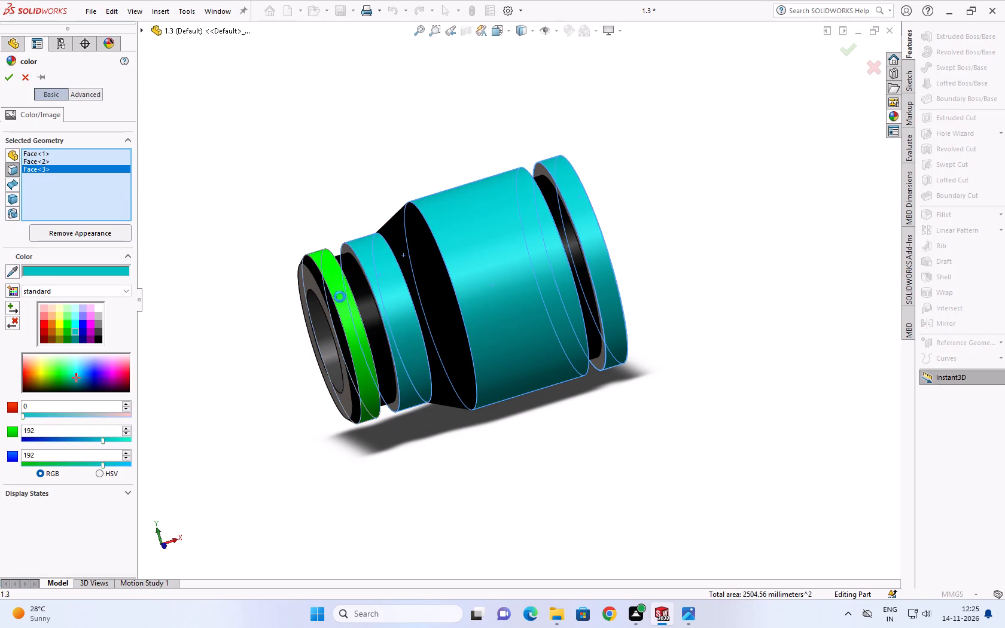
{"action": "left_click", "coordinate": [10, 81]}
{"action": "left_click", "coordinate": [494, 160]}
Inspect the recoloured bands and grooves up close, from the bottom view and at an angle showing the chamfered end.
{"action": "scroll", "coordinate": [494, 160], "scroll_direction": "down", "scroll_amount": 3}
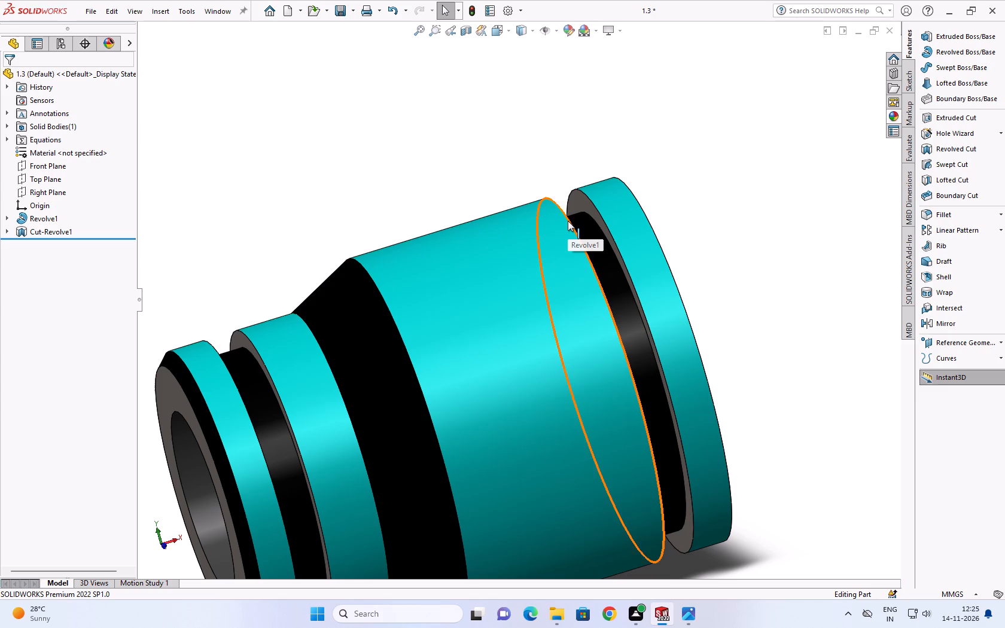
{"action": "scroll", "coordinate": [681, 355], "scroll_direction": "up", "scroll_amount": 6}
{"action": "right_click_drag", "start_coordinate": [662, 292], "coordinate": [648, 386]}
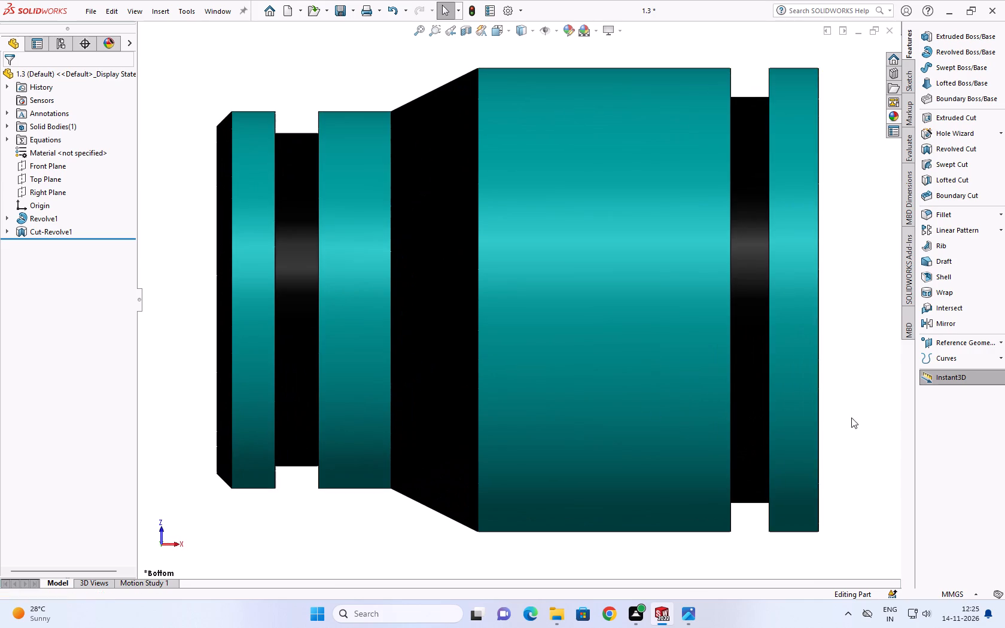
{"action": "right_click_drag", "start_coordinate": [853, 371], "coordinate": [852, 310]}
{"action": "right_click_drag", "start_coordinate": [850, 316], "coordinate": [836, 404]}
{"action": "scroll", "coordinate": [842, 397], "scroll_direction": "up", "scroll_amount": 3}
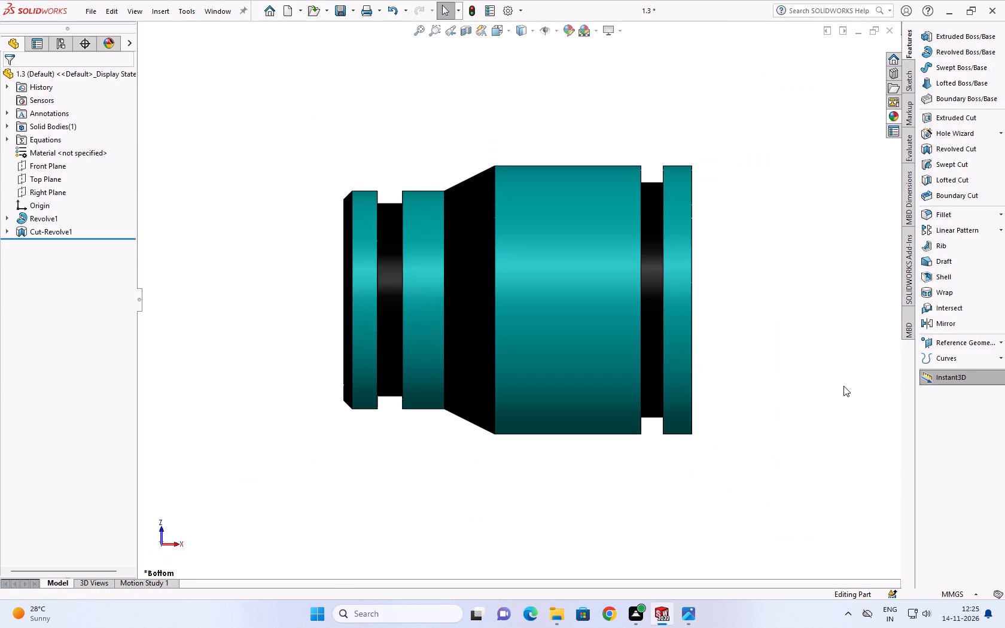
{"action": "middle_click_drag", "start_coordinate": [768, 395], "coordinate": [793, 406]}
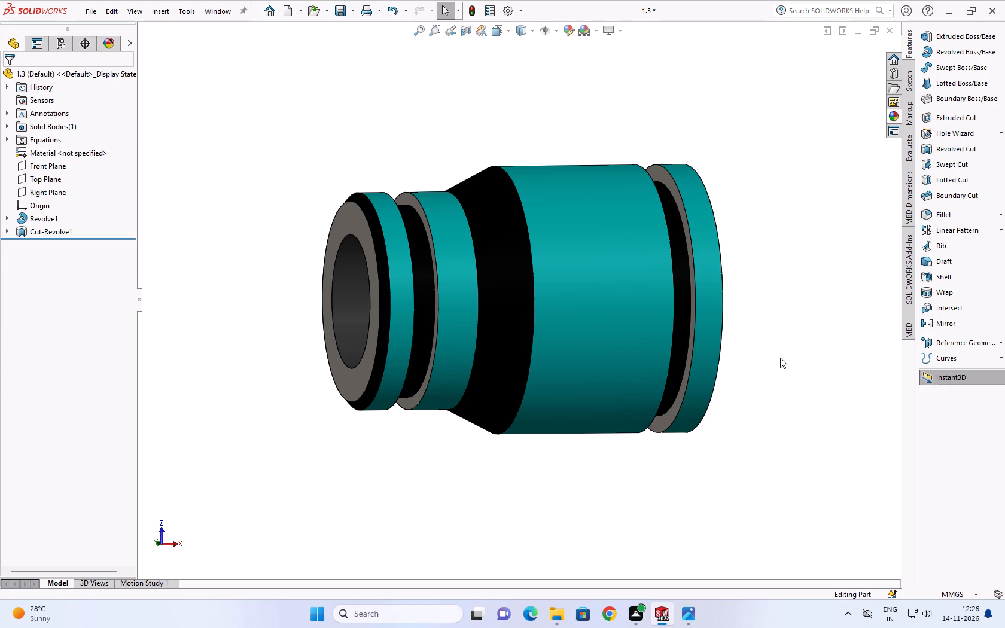
{"action": "scroll", "coordinate": [754, 266], "scroll_direction": "up", "scroll_amount": 1}
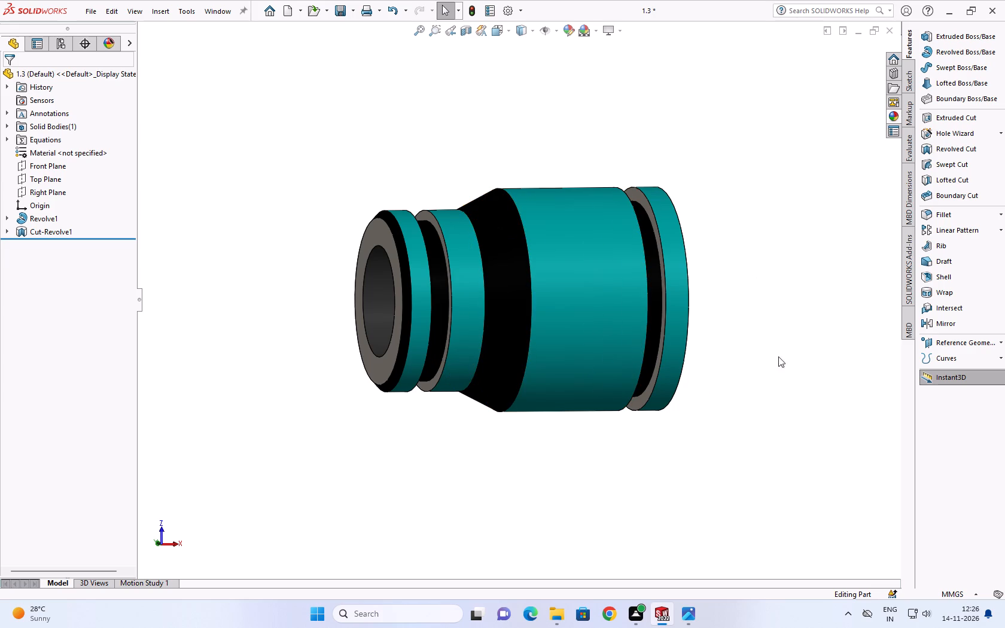
Compare the recoloured part's top and bottom views and look at its narrow bored end at an angle.
{"action": "right_click_drag", "start_coordinate": [805, 350], "coordinate": [776, 210]}
{"action": "right_click_drag", "start_coordinate": [854, 260], "coordinate": [860, 350]}
{"action": "right_click_drag", "start_coordinate": [855, 349], "coordinate": [854, 275]}
{"action": "right_click_drag", "start_coordinate": [853, 272], "coordinate": [849, 426]}
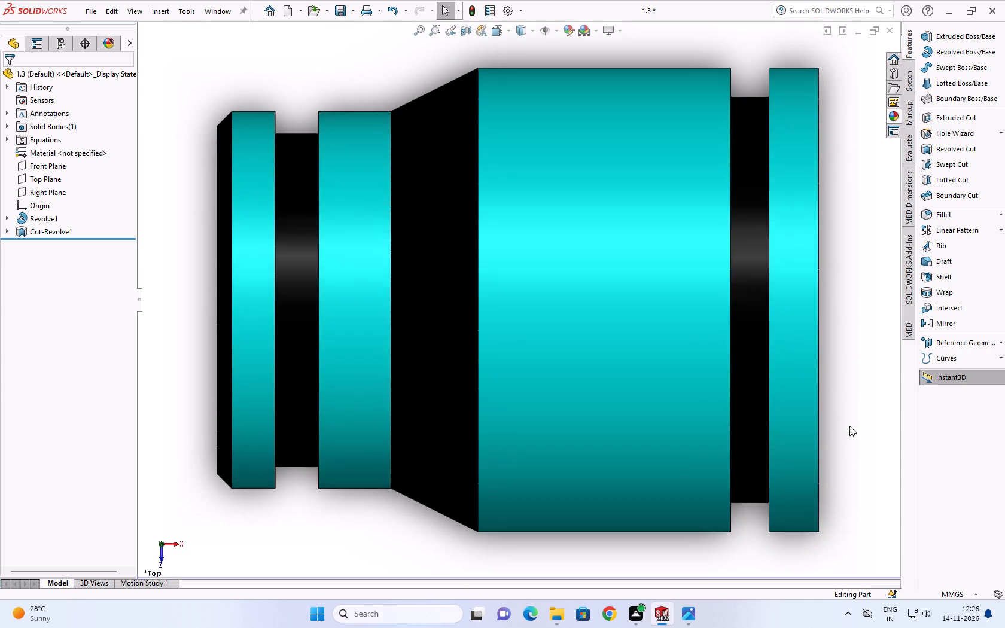
{"action": "right_click_drag", "start_coordinate": [849, 426], "coordinate": [848, 425]}
{"action": "right_click_drag", "start_coordinate": [858, 388], "coordinate": [858, 334]}
{"action": "scroll", "coordinate": [860, 399], "scroll_direction": "up", "scroll_amount": 3}
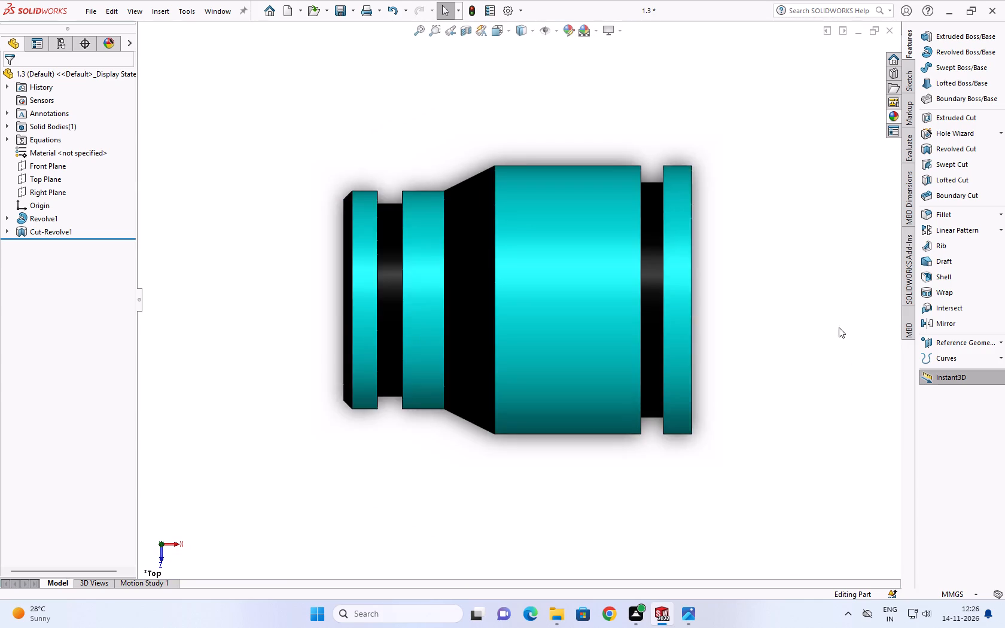
{"action": "scroll", "coordinate": [753, 355], "scroll_direction": "up", "scroll_amount": 4}
{"action": "scroll", "coordinate": [632, 423], "scroll_direction": "down", "scroll_amount": 3}
{"action": "scroll", "coordinate": [414, 367], "scroll_direction": "up", "scroll_amount": 8}
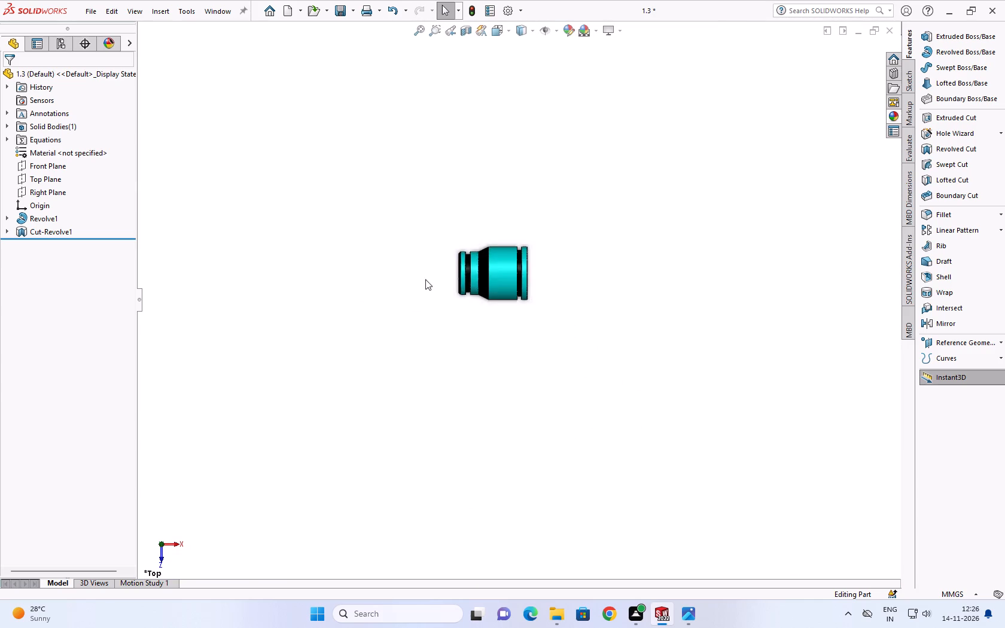
{"action": "scroll", "coordinate": [425, 279], "scroll_direction": "down", "scroll_amount": 3}
{"action": "scroll", "coordinate": [456, 282], "scroll_direction": "up", "scroll_amount": 1}
{"action": "scroll", "coordinate": [480, 281], "scroll_direction": "down", "scroll_amount": 1}
{"action": "scroll", "coordinate": [666, 273], "scroll_direction": "down", "scroll_amount": 2}
{"action": "right_click_drag", "start_coordinate": [685, 346], "coordinate": [729, 183]}
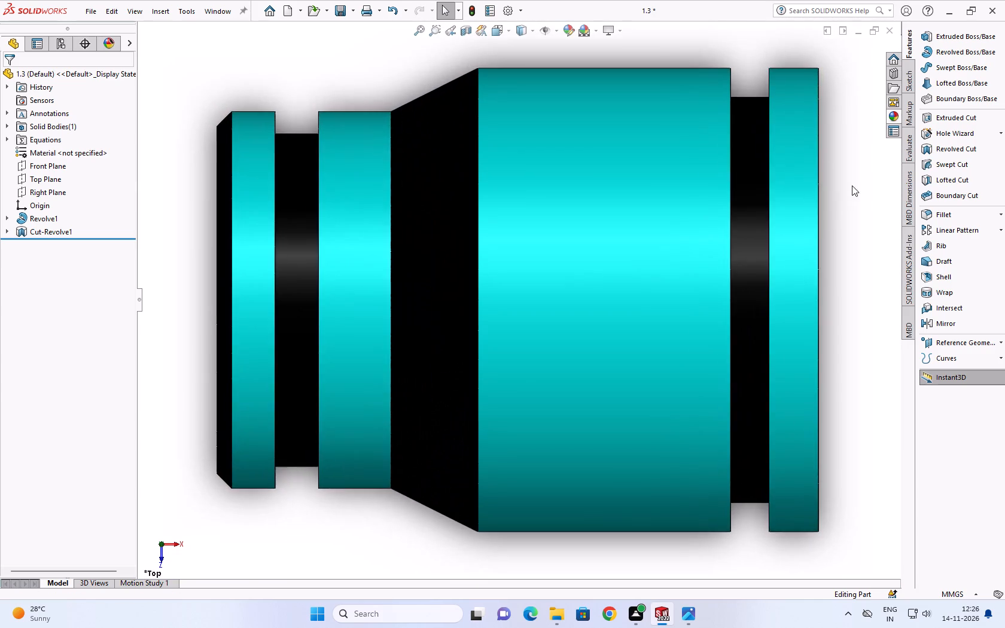
{"action": "right_click_drag", "start_coordinate": [852, 185], "coordinate": [843, 275]}
{"action": "right_click_drag", "start_coordinate": [854, 340], "coordinate": [857, 244]}
{"action": "right_click_drag", "start_coordinate": [858, 240], "coordinate": [840, 362]}
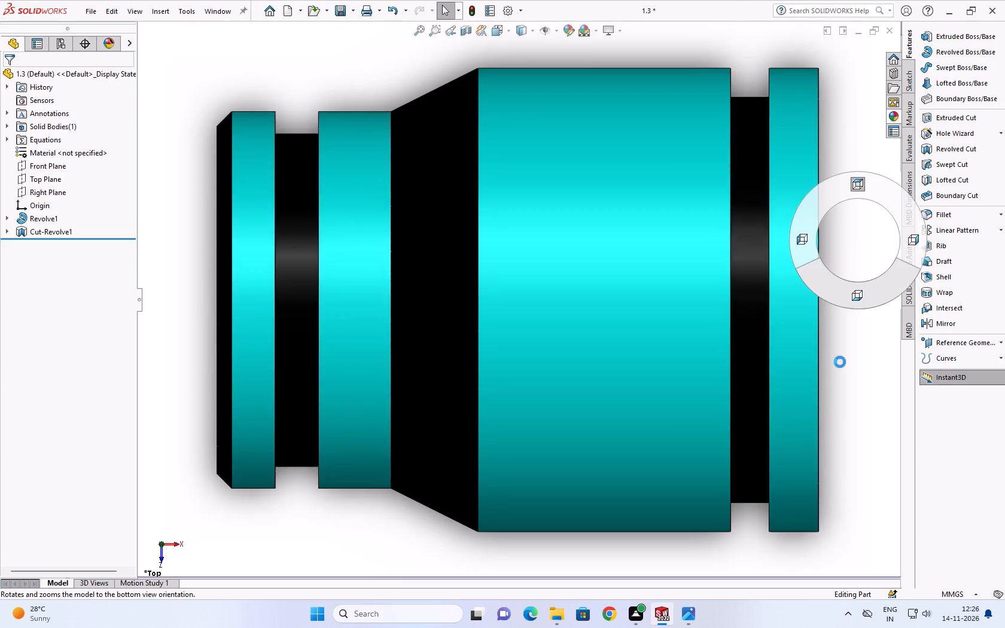
{"action": "right_click_drag", "start_coordinate": [853, 373], "coordinate": [868, 286]}
{"action": "right_click_drag", "start_coordinate": [868, 284], "coordinate": [854, 377]}
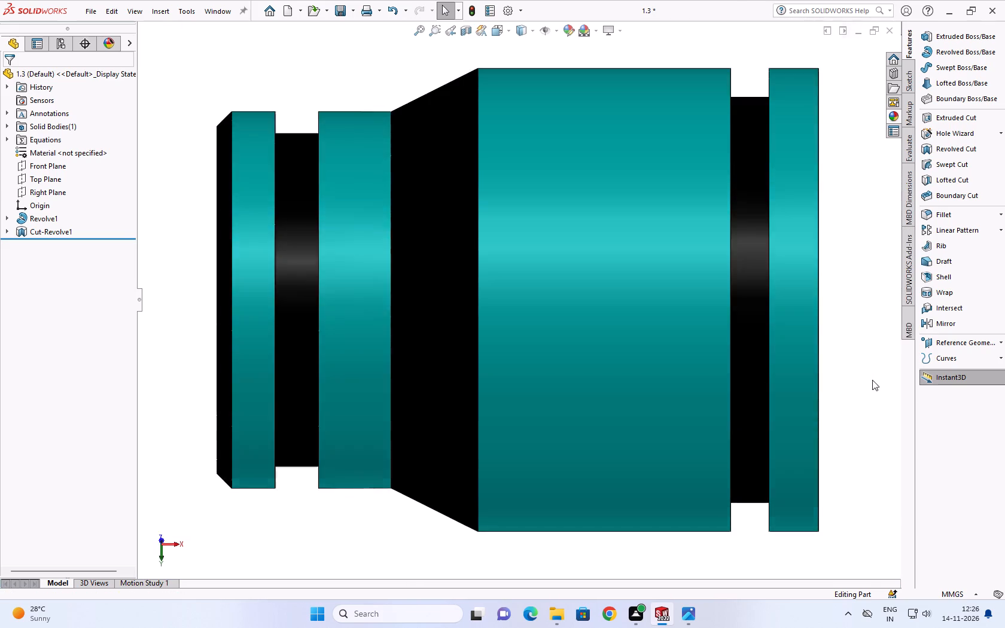
{"action": "right_click_drag", "start_coordinate": [872, 380], "coordinate": [875, 330]}
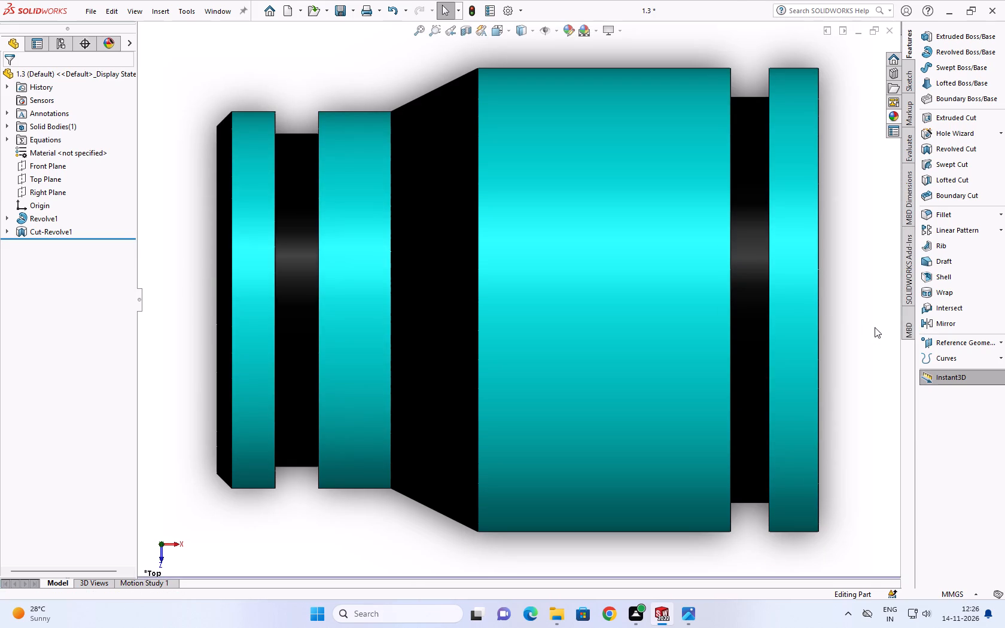
{"action": "scroll", "coordinate": [875, 331], "scroll_direction": "up", "scroll_amount": 4}
{"action": "right_click_drag", "start_coordinate": [794, 347], "coordinate": [808, 303]}
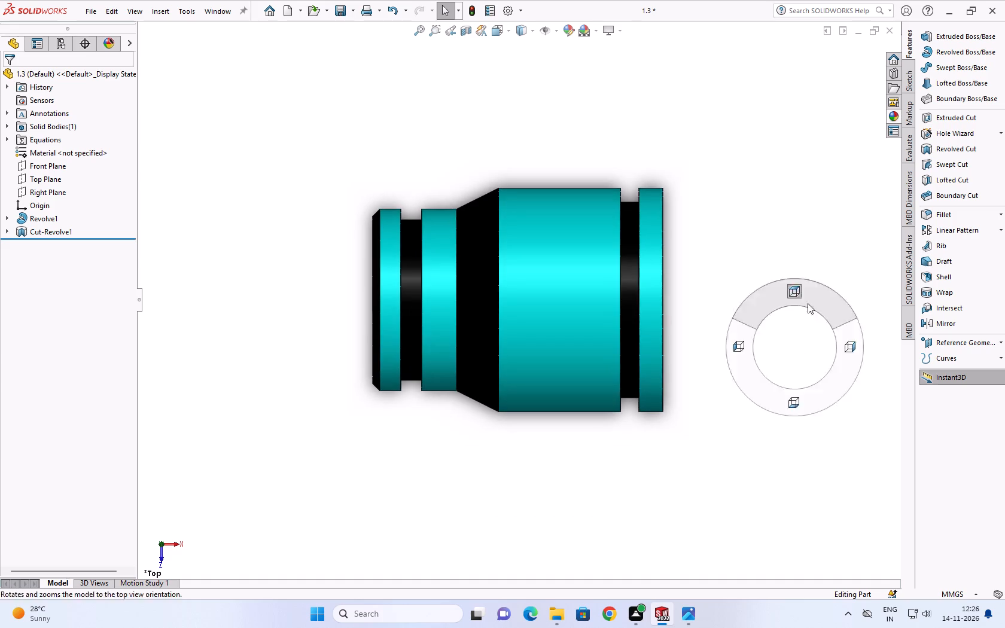
{"action": "right_click_drag", "start_coordinate": [808, 303], "coordinate": [818, 288]}
{"action": "right_click_drag", "start_coordinate": [835, 281], "coordinate": [854, 376]}
{"action": "right_click_drag", "start_coordinate": [863, 391], "coordinate": [872, 318]}
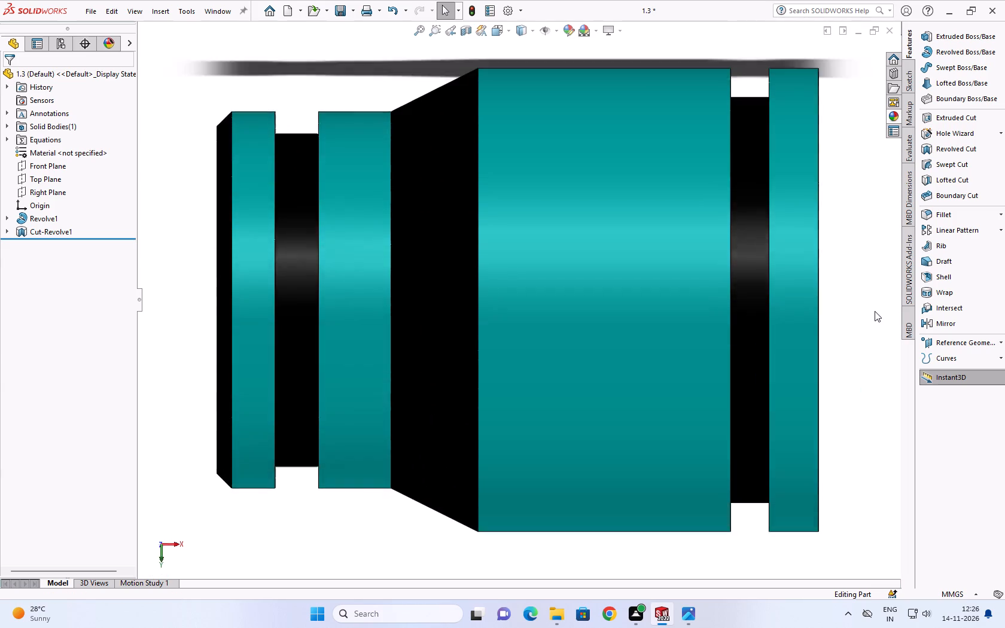
{"action": "scroll", "coordinate": [873, 348], "scroll_direction": "up", "scroll_amount": 3}
{"action": "scroll", "coordinate": [668, 358], "scroll_direction": "up", "scroll_amount": 2}
{"action": "middle_click_drag", "start_coordinate": [535, 429], "coordinate": [586, 429]}
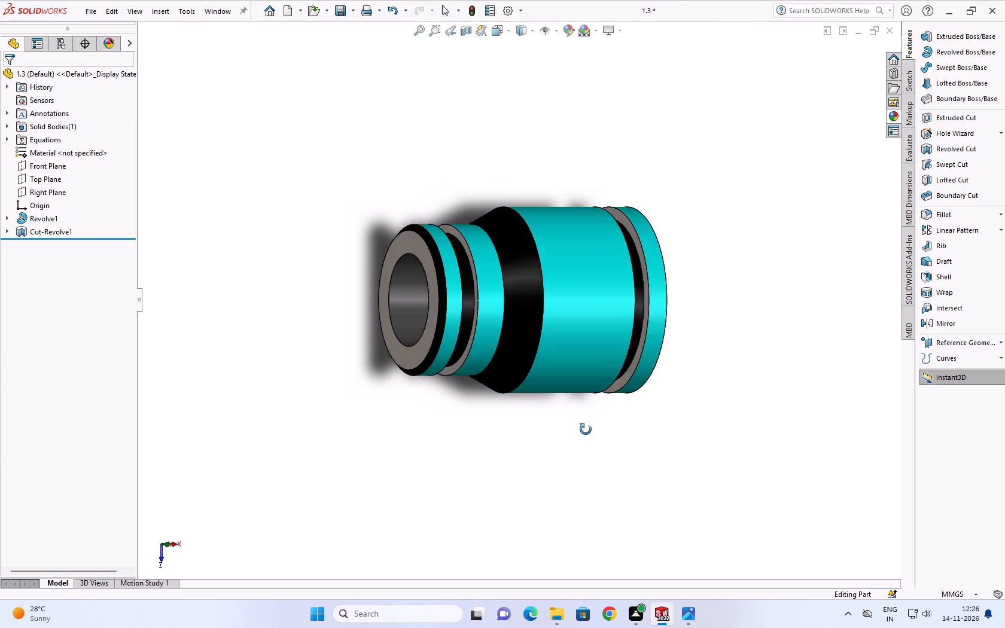
{"action": "middle_click_drag", "start_coordinate": [586, 429], "coordinate": [612, 426]}
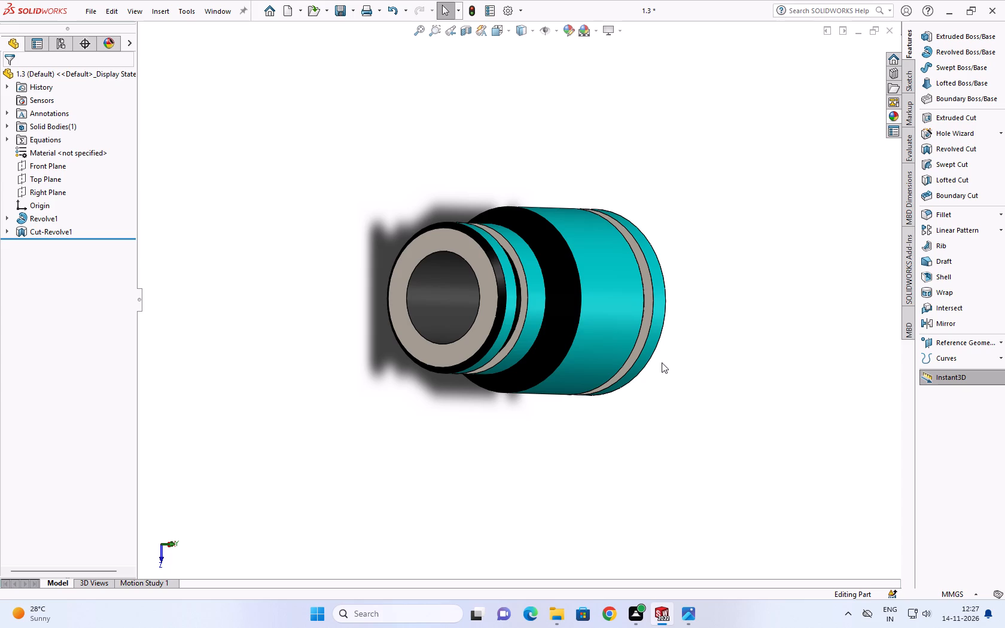
Review the teal part from the top and bottom, and examine both bored ends from angled views.
{"action": "right_click_drag", "start_coordinate": [721, 388], "coordinate": [771, 343]}
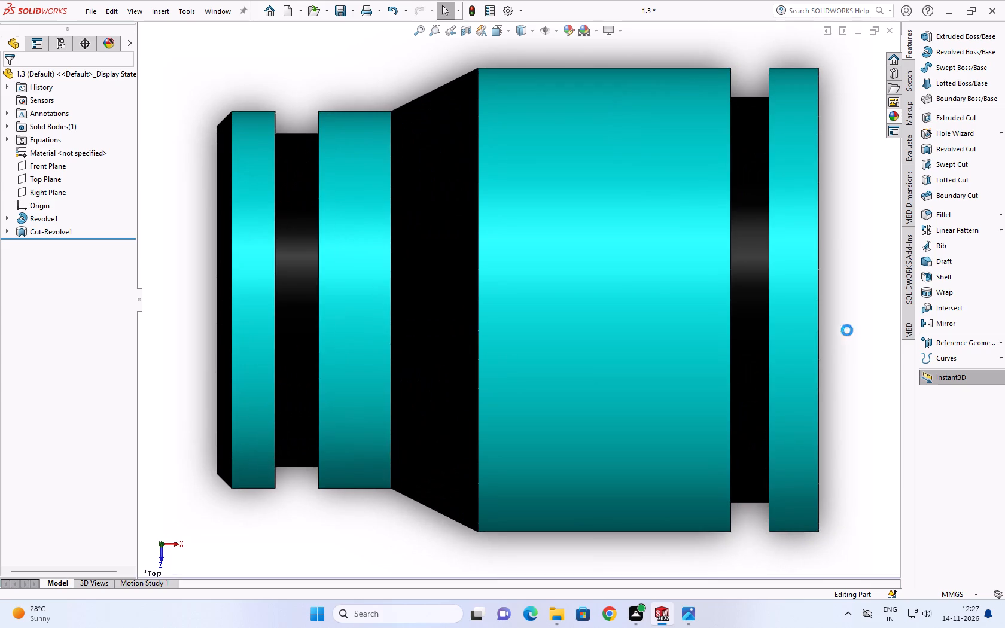
{"action": "right_click_drag", "start_coordinate": [858, 339], "coordinate": [848, 373]}
{"action": "right_click_drag", "start_coordinate": [846, 375], "coordinate": [842, 434]}
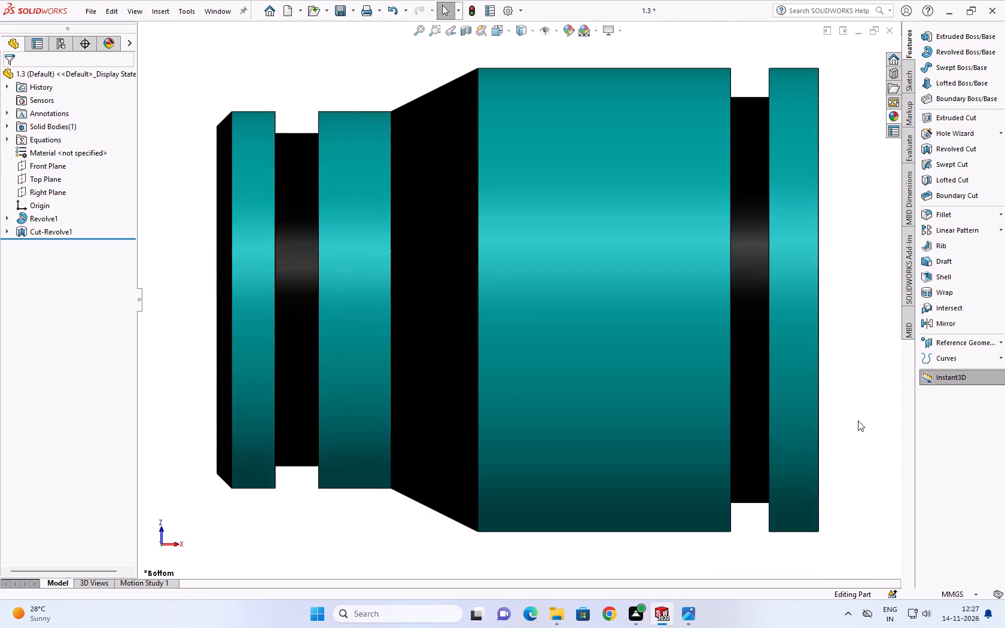
{"action": "right_click_drag", "start_coordinate": [855, 421], "coordinate": [888, 400]}
{"action": "scroll", "coordinate": [886, 404], "scroll_direction": "up", "scroll_amount": 2}
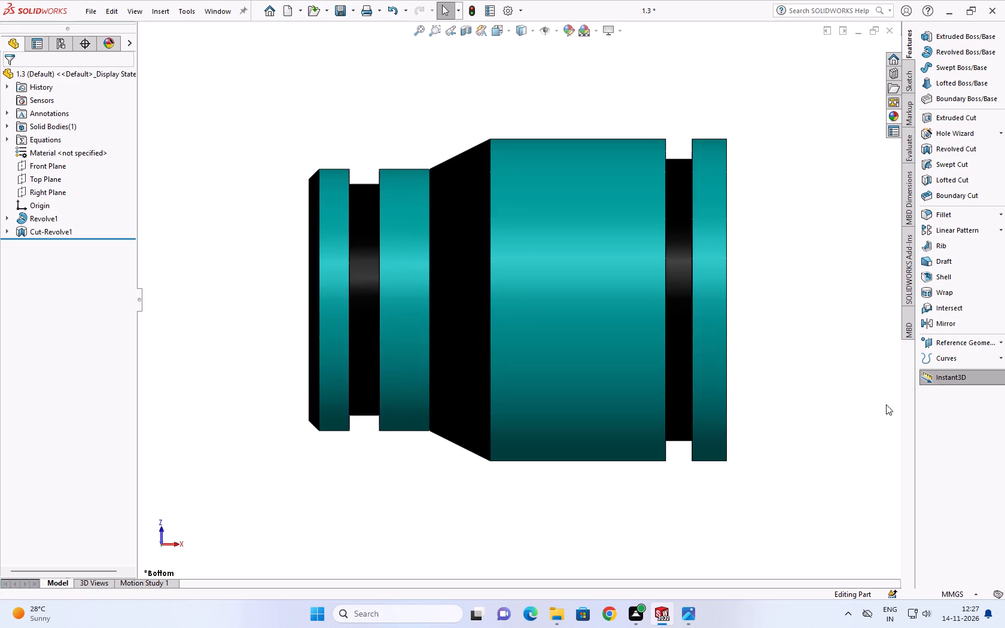
{"action": "right_click_drag", "start_coordinate": [710, 514], "coordinate": [786, 495]}
{"action": "right_click_drag", "start_coordinate": [806, 486], "coordinate": [717, 533]}
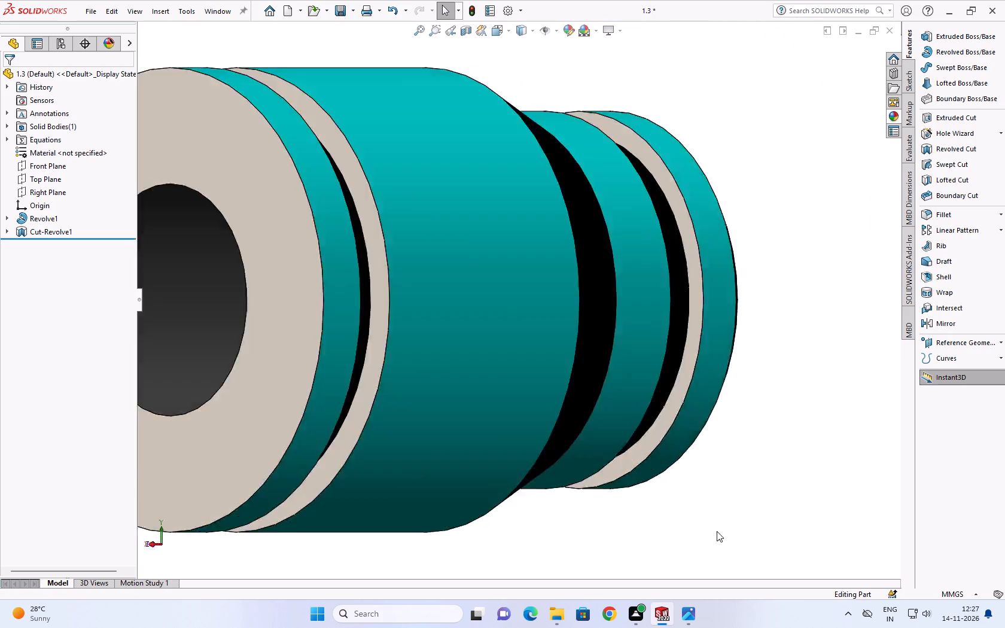
{"action": "scroll", "coordinate": [768, 498], "scroll_direction": "up", "scroll_amount": 4}
{"action": "middle_click_drag", "start_coordinate": [776, 447], "coordinate": [819, 228]}
{"action": "scroll", "coordinate": [817, 285], "scroll_direction": "up", "scroll_amount": 1}
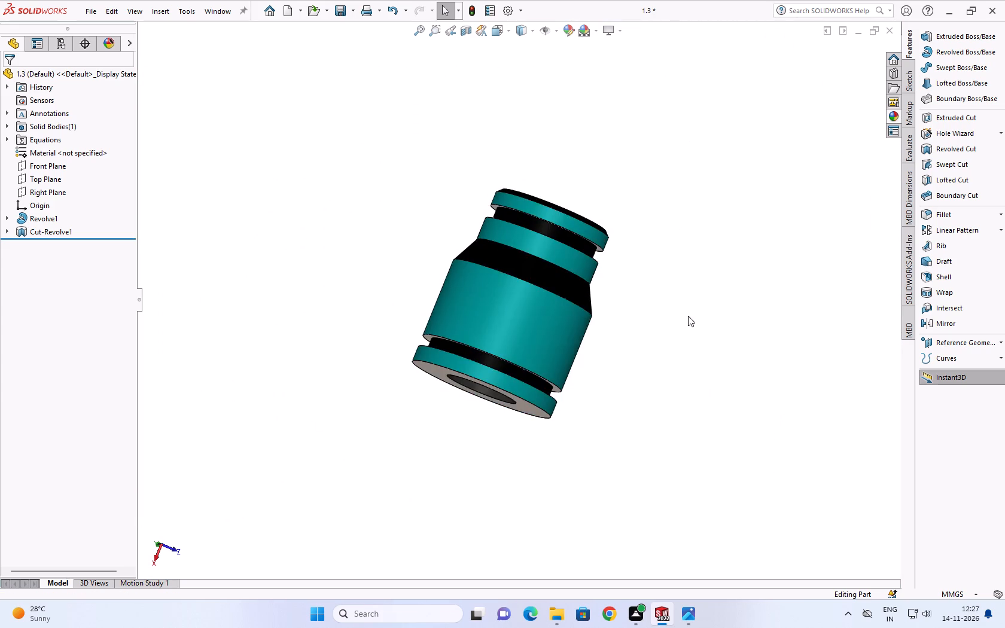
{"action": "scroll", "coordinate": [680, 318], "scroll_direction": "down", "scroll_amount": 3}
{"action": "scroll", "coordinate": [565, 325], "scroll_direction": "up", "scroll_amount": 1}
{"action": "middle_click_drag", "start_coordinate": [565, 325], "coordinate": [528, 427]}
{"action": "scroll", "coordinate": [564, 325], "scroll_direction": "down", "scroll_amount": 1}
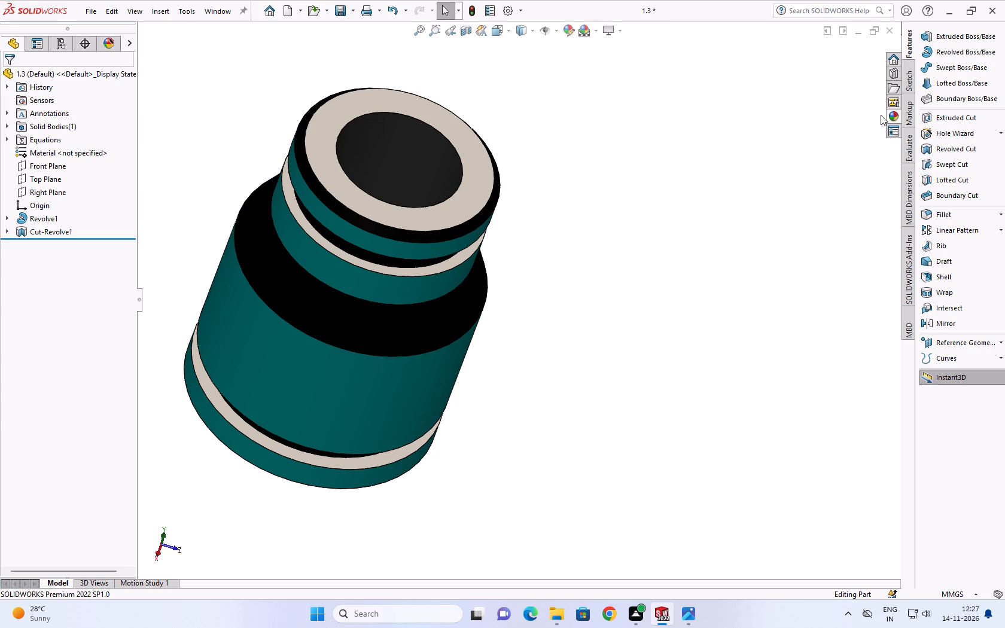
Examine the narrow chamfered end and the wide bored end of the part from angled views.
{"action": "scroll", "coordinate": [382, 388], "scroll_direction": "up", "scroll_amount": 2}
{"action": "scroll", "coordinate": [381, 281], "scroll_direction": "down", "scroll_amount": 7}
{"action": "scroll", "coordinate": [381, 276], "scroll_direction": "up", "scroll_amount": 3}
{"action": "scroll", "coordinate": [452, 283], "scroll_direction": "down", "scroll_amount": 3}
{"action": "scroll", "coordinate": [600, 219], "scroll_direction": "up", "scroll_amount": 3}
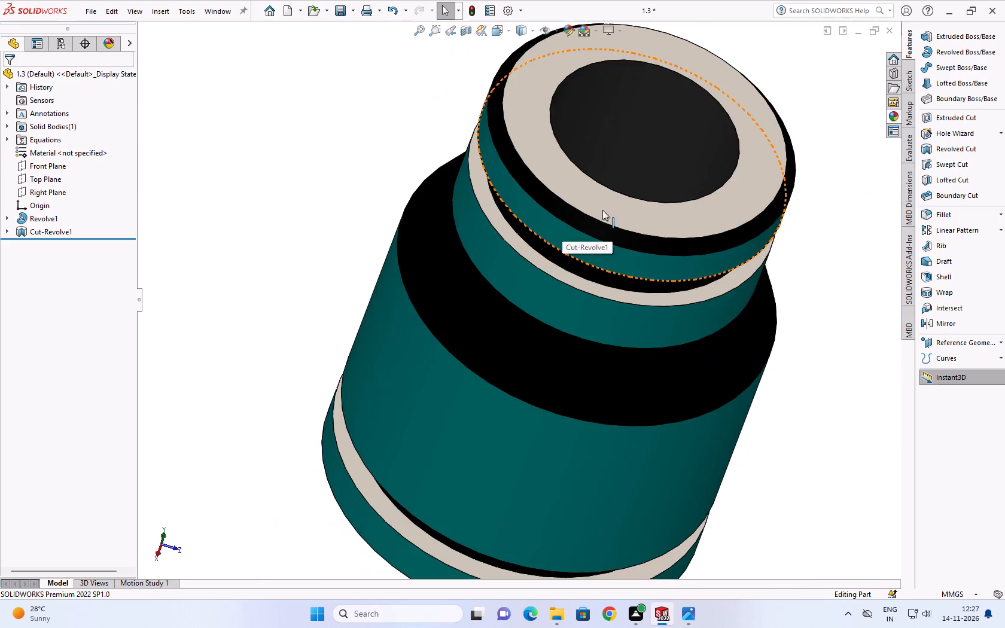
{"action": "scroll", "coordinate": [602, 210], "scroll_direction": "up", "scroll_amount": 2}
{"action": "middle_click_drag", "start_coordinate": [602, 206], "coordinate": [621, 208]}
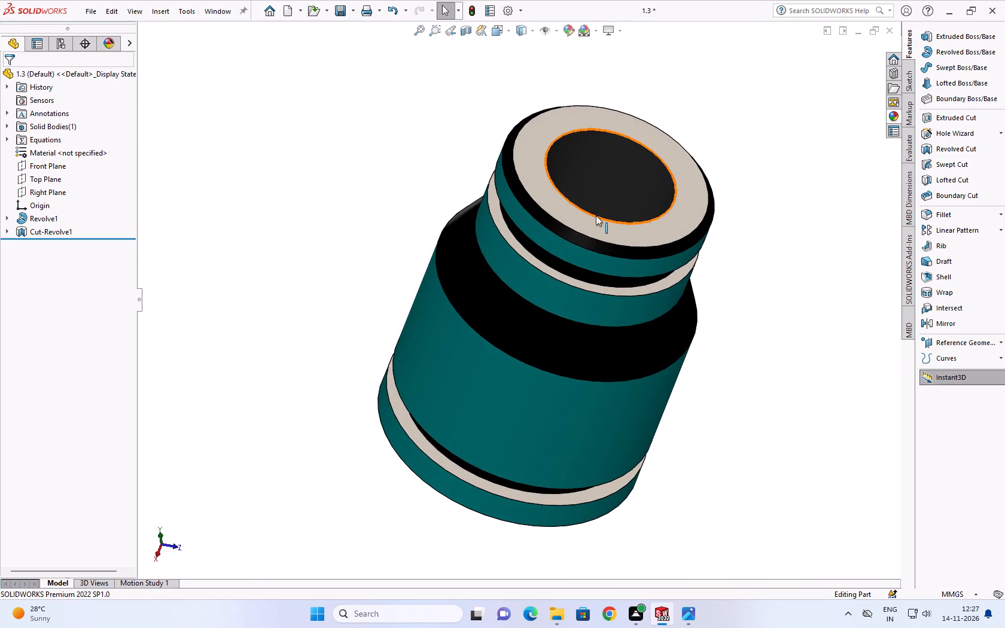
{"action": "left_click", "coordinate": [574, 222]}
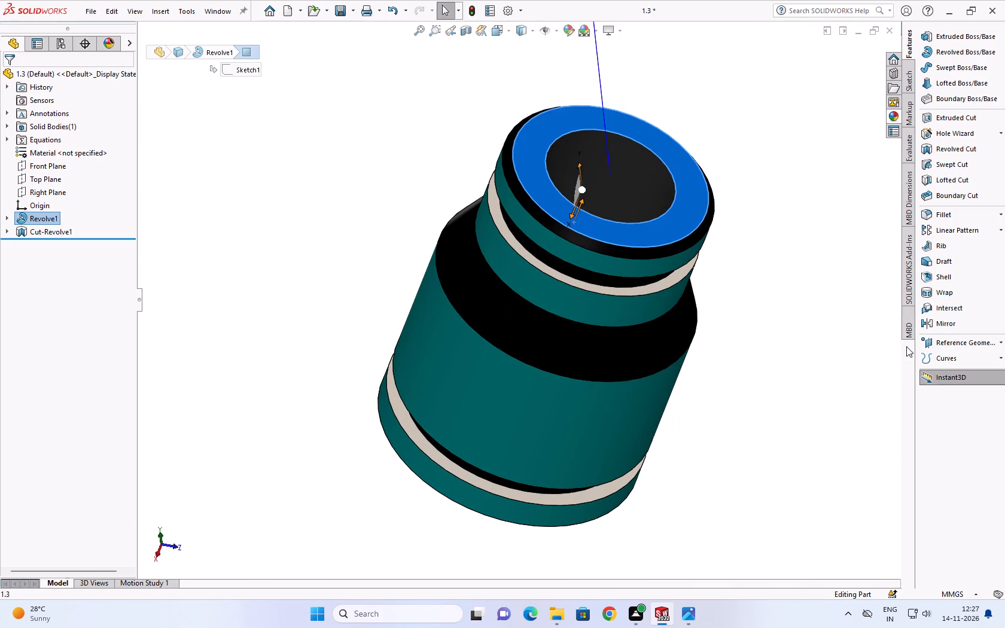
{"action": "left_click", "coordinate": [885, 350]}
{"action": "scroll", "coordinate": [708, 318], "scroll_direction": "up", "scroll_amount": 1}
{"action": "middle_click_drag", "start_coordinate": [710, 310], "coordinate": [723, 117]}
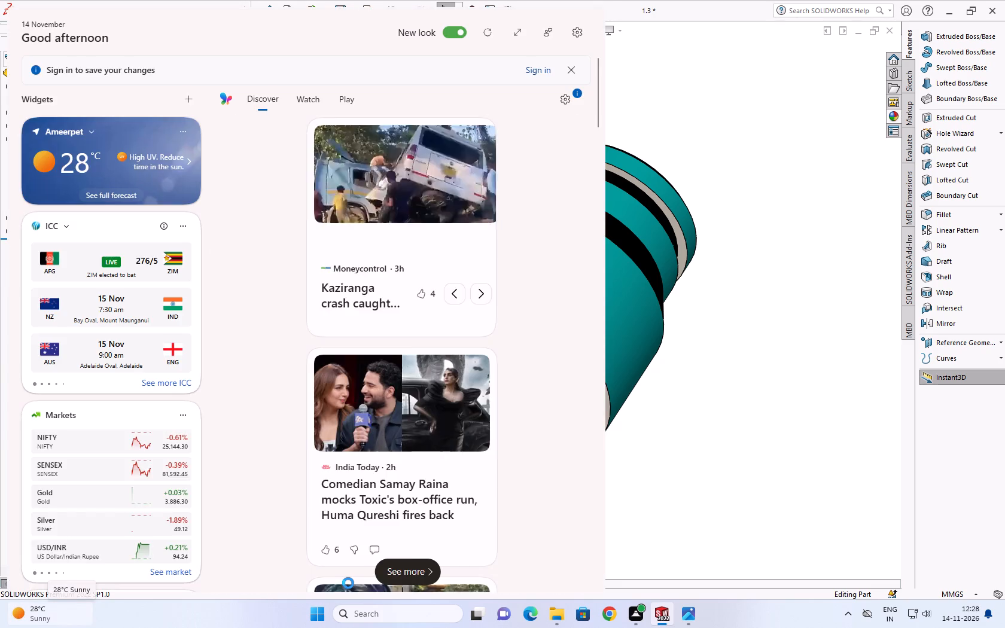
{"action": "scroll", "coordinate": [752, 262], "scroll_direction": "up", "scroll_amount": 2}
{"action": "scroll", "coordinate": [553, 175], "scroll_direction": "down", "scroll_amount": 2}
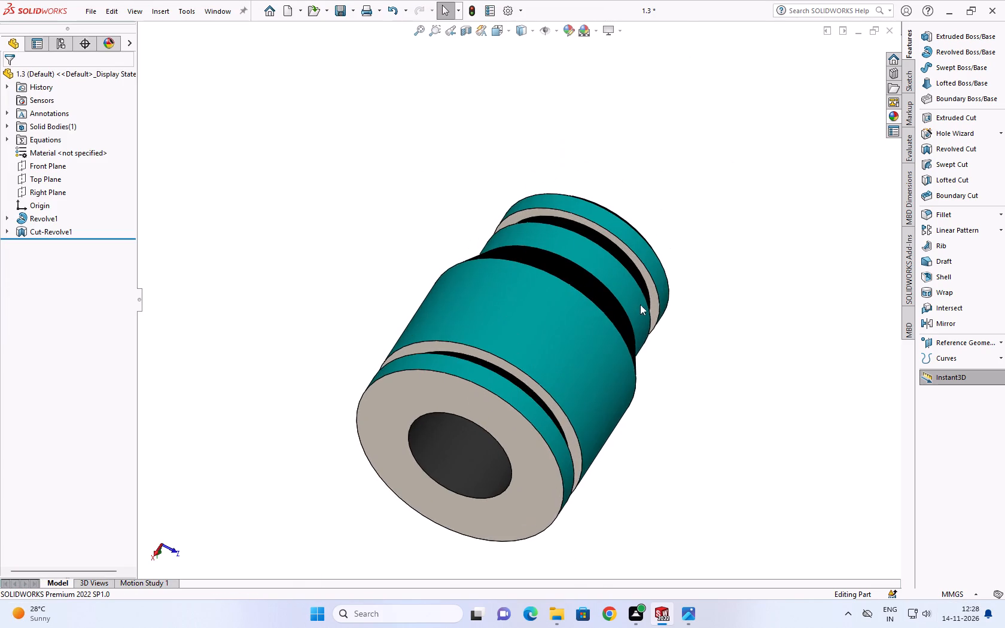
Recolour the flat annular faces at the narrow and wide ends to teal, RGB 0, 192, 192.
{"action": "middle_click_drag", "start_coordinate": [624, 312], "coordinate": [602, 444]}
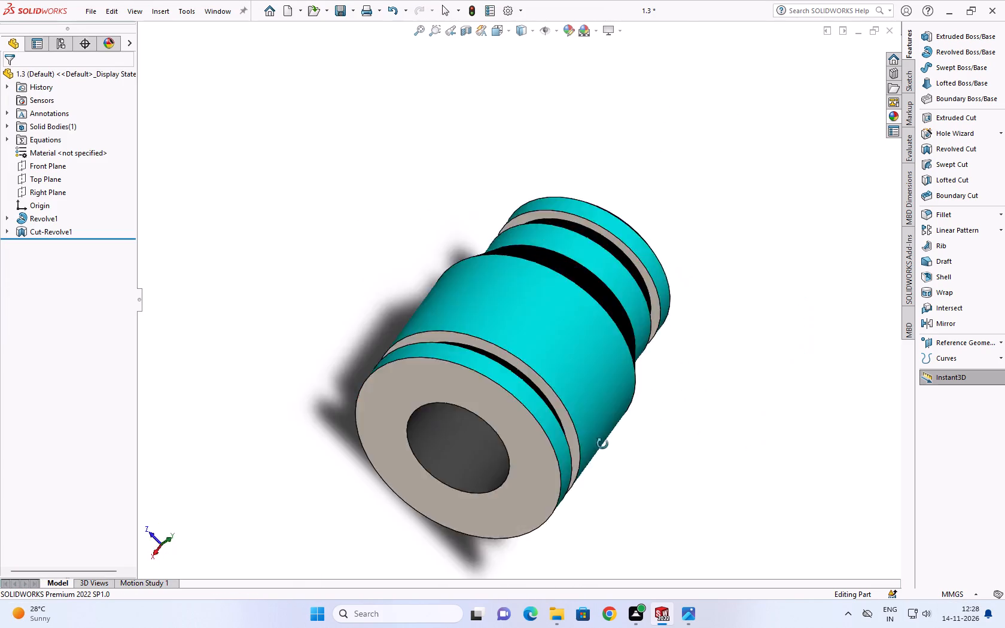
{"action": "middle_click_drag", "start_coordinate": [602, 444], "coordinate": [542, 410]}
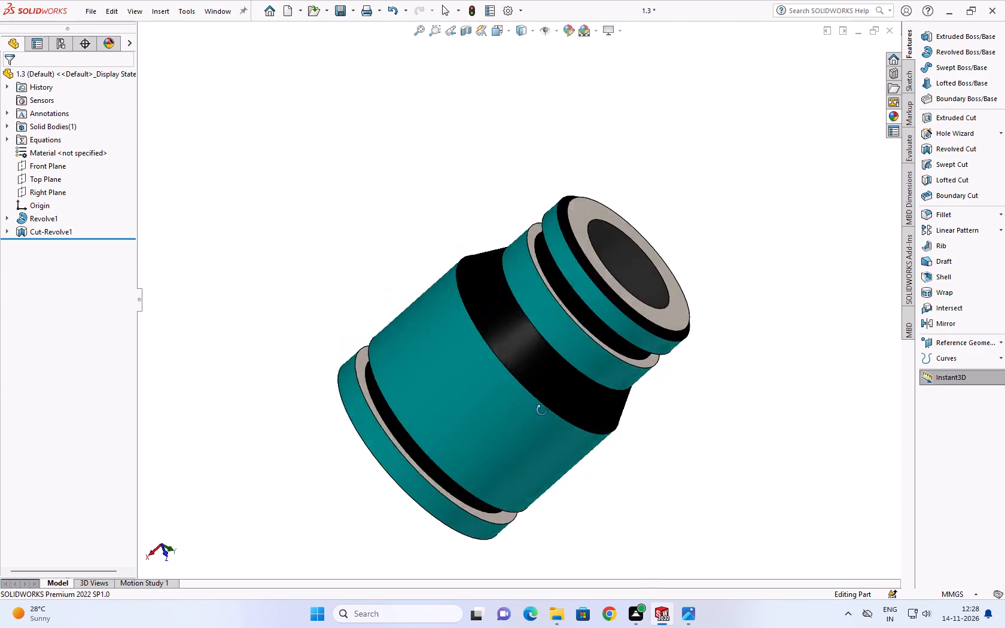
{"action": "middle_click_drag", "start_coordinate": [542, 410], "coordinate": [495, 431]}
{"action": "scroll", "coordinate": [494, 426], "scroll_direction": "down", "scroll_amount": 1}
{"action": "scroll", "coordinate": [538, 354], "scroll_direction": "down", "scroll_amount": 2}
{"action": "left_click", "coordinate": [569, 273]}
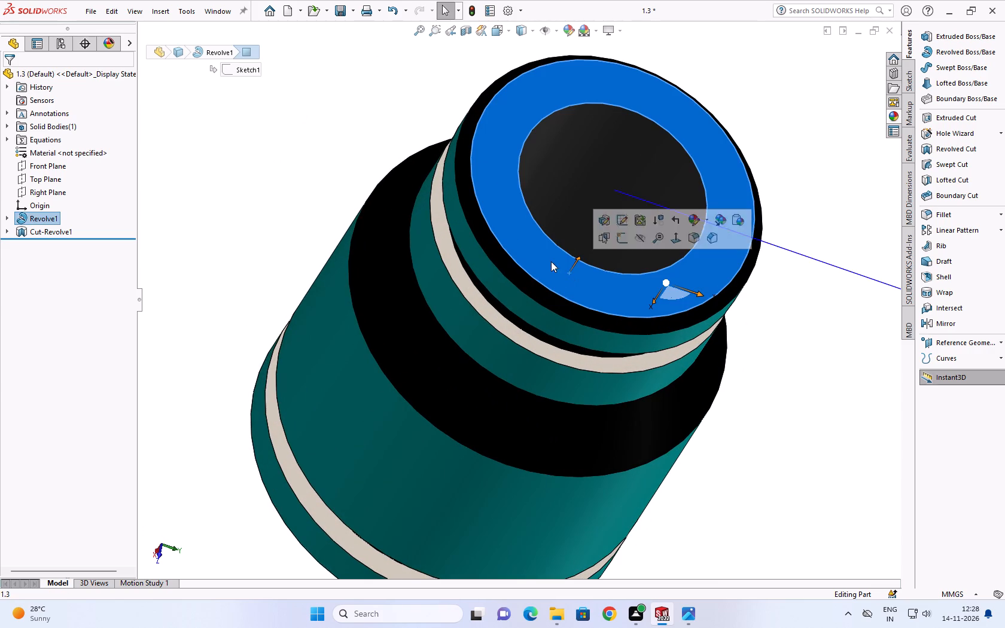
{"action": "left_click", "coordinate": [566, 26]}
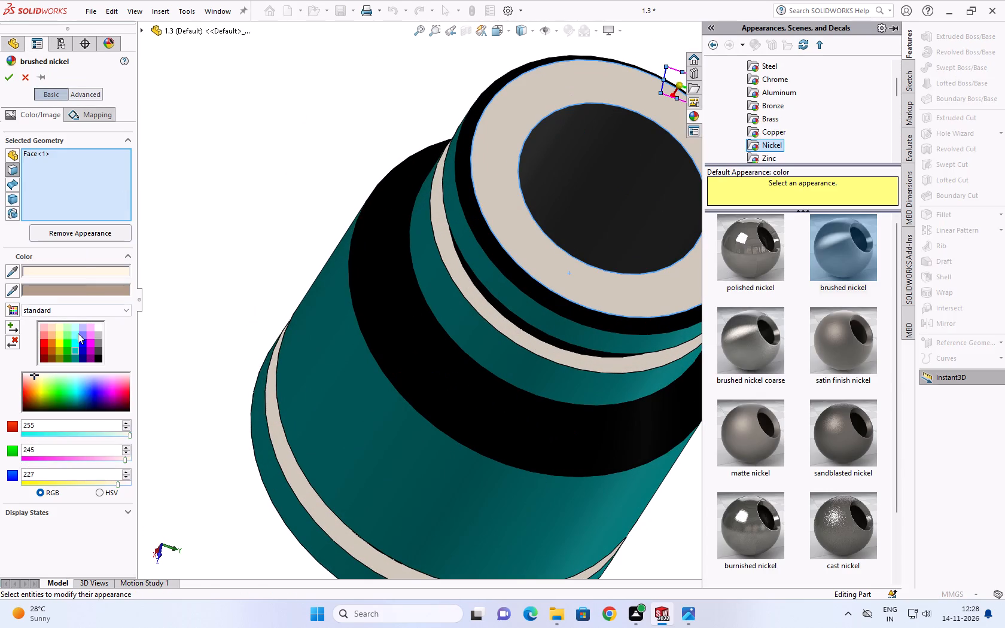
{"action": "left_click", "coordinate": [76, 348]}
{"action": "scroll", "coordinate": [378, 342], "scroll_direction": "up", "scroll_amount": 1}
{"action": "middle_click_drag", "start_coordinate": [374, 342], "coordinate": [421, 272]}
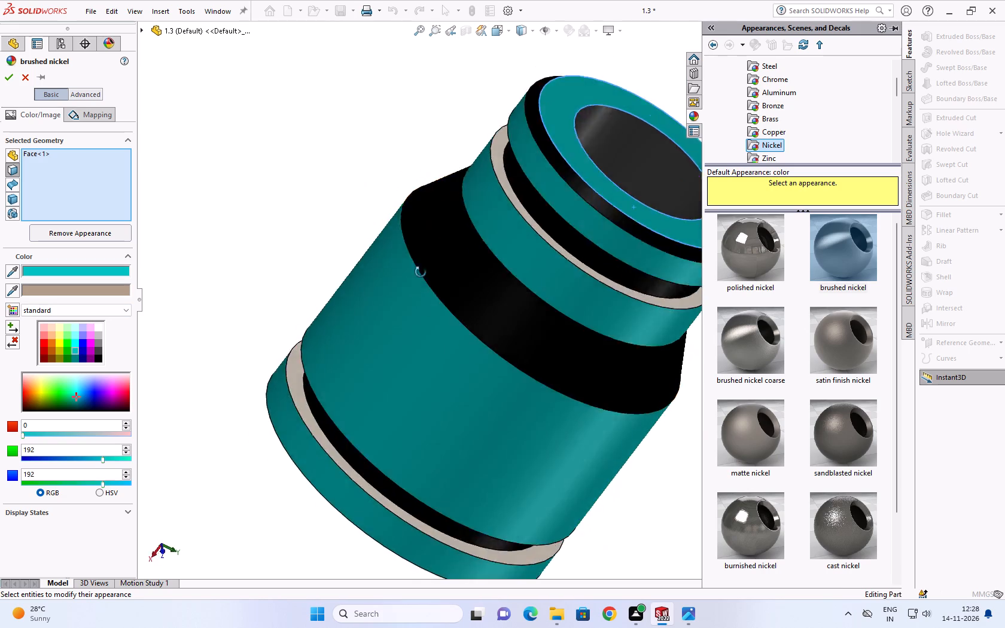
{"action": "middle_click_drag", "start_coordinate": [421, 272], "coordinate": [517, 106]}
{"action": "scroll", "coordinate": [517, 107], "scroll_direction": "up", "scroll_amount": 1}
{"action": "left_click", "coordinate": [516, 223]}
Apply the same teal to both side walls of the groove near the wide end.
{"action": "middle_click_drag", "start_coordinate": [546, 175], "coordinate": [513, 275]}
{"action": "scroll", "coordinate": [544, 181], "scroll_direction": "down", "scroll_amount": 1}
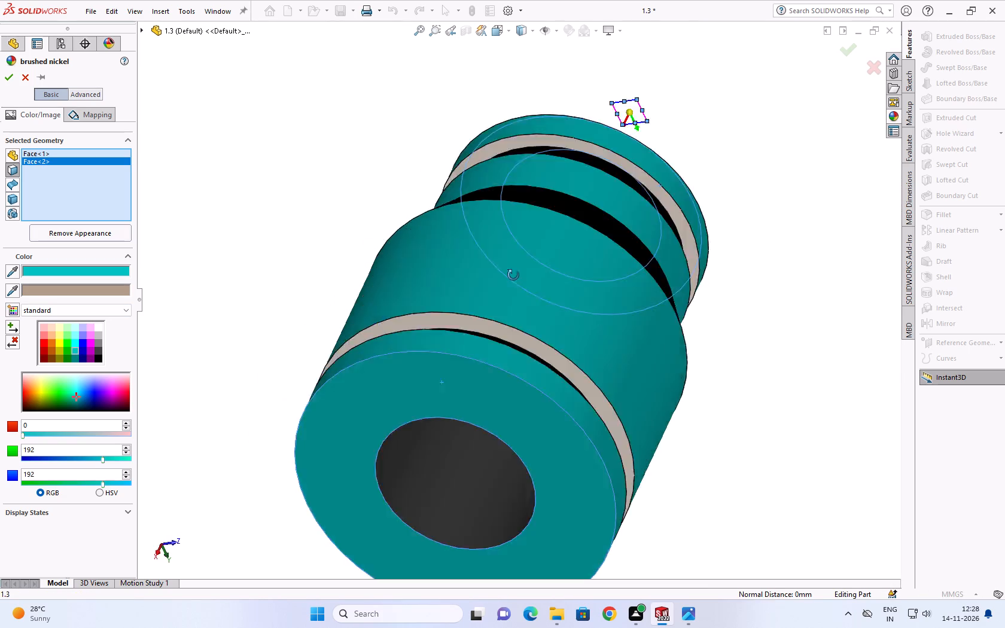
{"action": "middle_click_drag", "start_coordinate": [513, 275], "coordinate": [472, 385]}
{"action": "scroll", "coordinate": [447, 389], "scroll_direction": "up", "scroll_amount": 3}
{"action": "scroll", "coordinate": [461, 336], "scroll_direction": "down", "scroll_amount": 2}
{"action": "scroll", "coordinate": [407, 385], "scroll_direction": "down", "scroll_amount": 4}
{"action": "middle_click_drag", "start_coordinate": [407, 388], "coordinate": [404, 413]}
{"action": "left_click", "coordinate": [377, 415]}
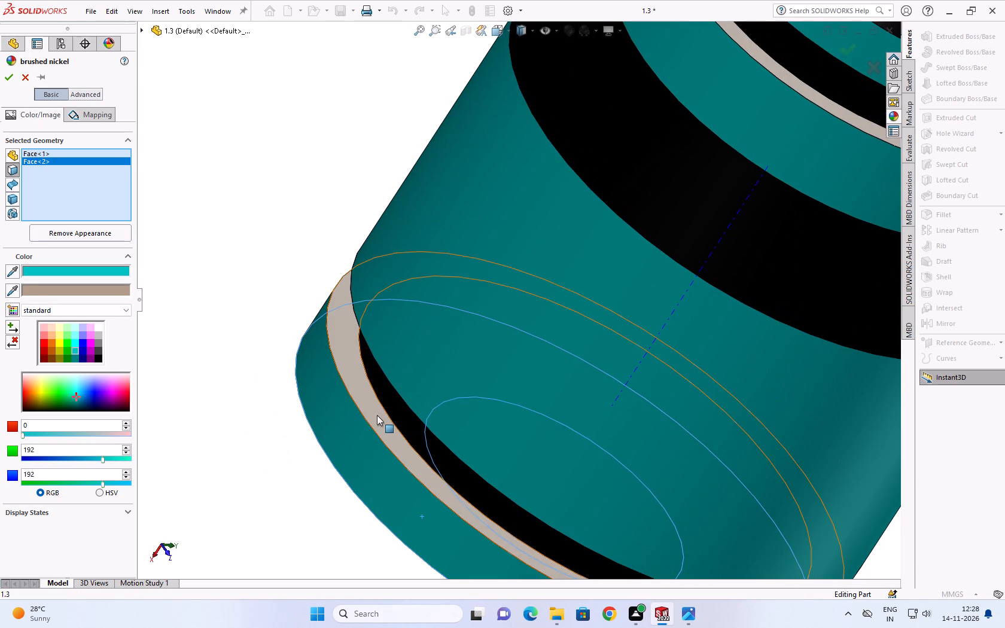
{"action": "middle_click_drag", "start_coordinate": [398, 401], "coordinate": [456, 308]}
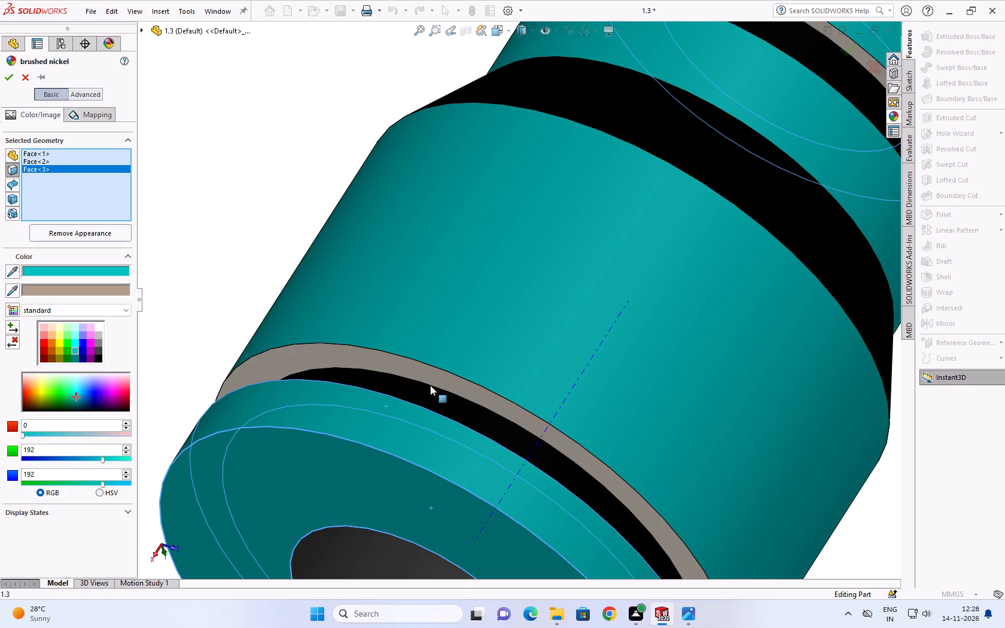
{"action": "left_click", "coordinate": [431, 380]}
Apply the same teal to both side walls of the groove near the narrow end and accept the appearance changes.
{"action": "scroll", "coordinate": [435, 367], "scroll_direction": "up", "scroll_amount": 4}
{"action": "scroll", "coordinate": [496, 313], "scroll_direction": "up", "scroll_amount": 4}
{"action": "middle_click_drag", "start_coordinate": [503, 301], "coordinate": [488, 333]}
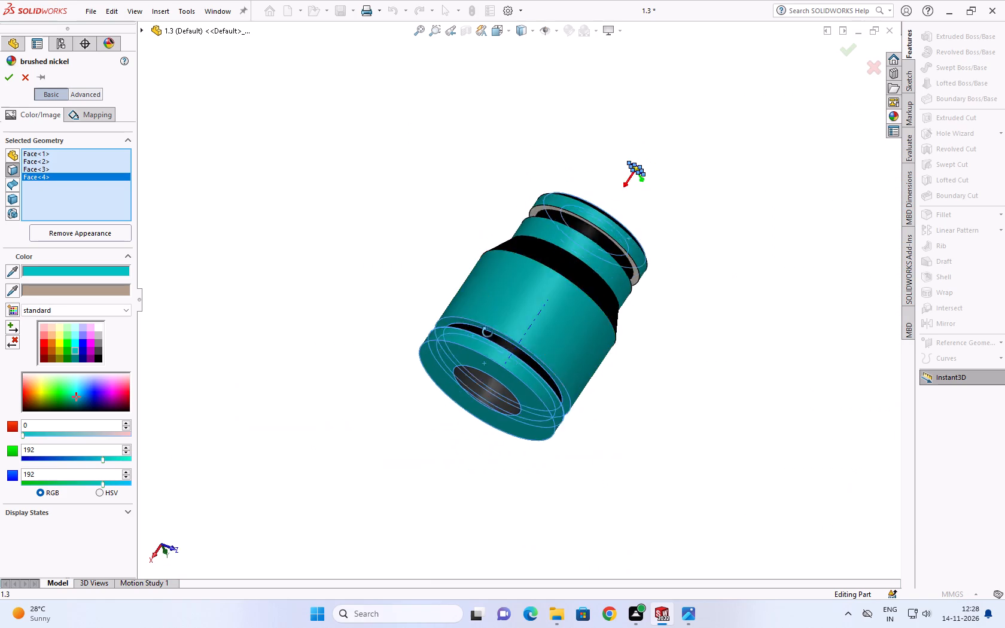
{"action": "middle_click_drag", "start_coordinate": [488, 333], "coordinate": [459, 437]}
{"action": "scroll", "coordinate": [529, 339], "scroll_direction": "down", "scroll_amount": 6}
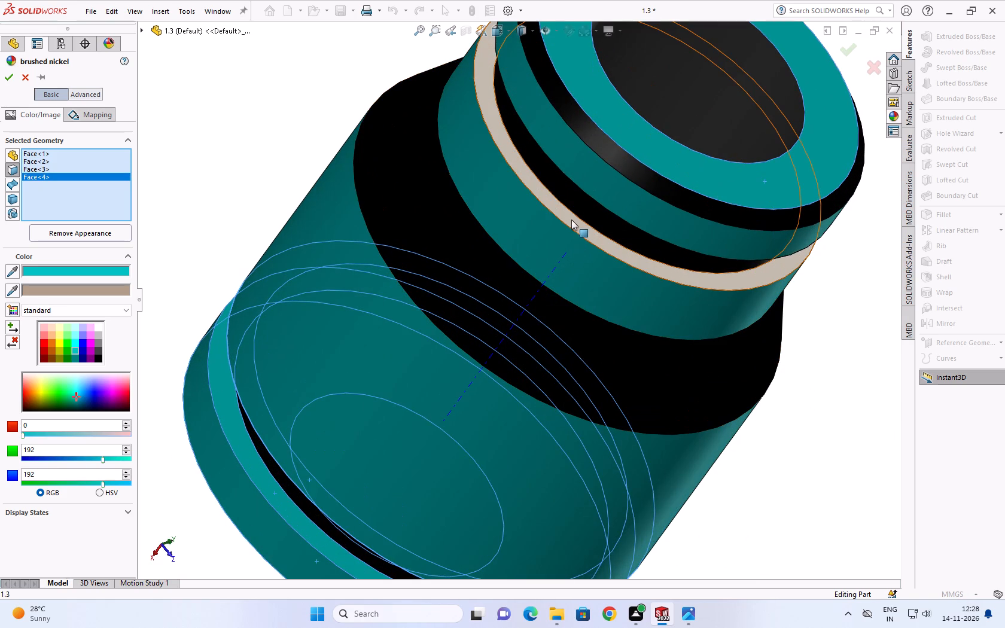
{"action": "left_click", "coordinate": [571, 220]}
{"action": "scroll", "coordinate": [575, 269], "scroll_direction": "up", "scroll_amount": 1}
{"action": "middle_click_drag", "start_coordinate": [575, 269], "coordinate": [650, 162]}
{"action": "scroll", "coordinate": [653, 161], "scroll_direction": "up", "scroll_amount": 1}
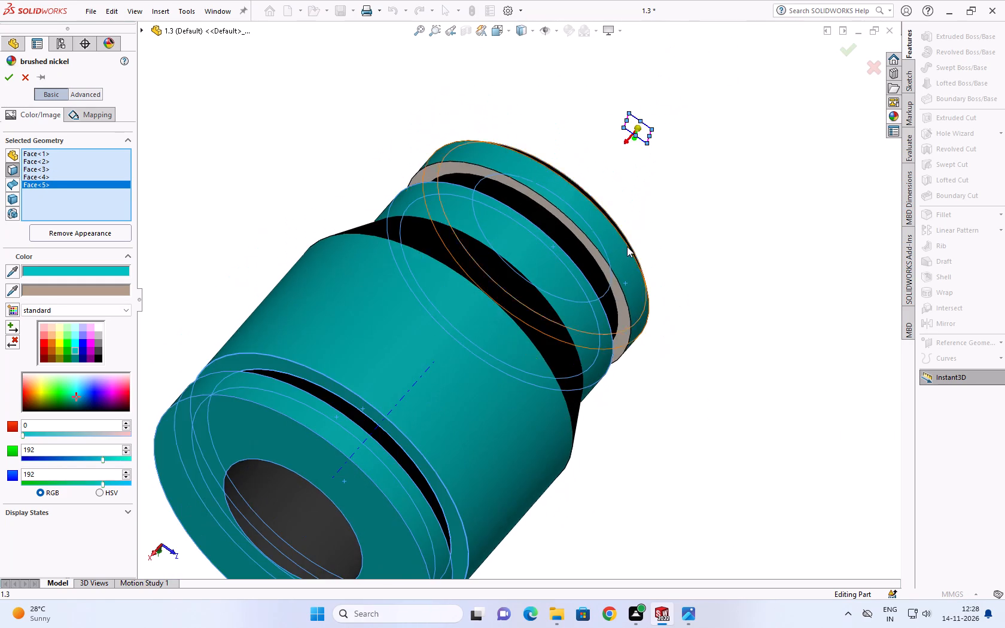
{"action": "scroll", "coordinate": [610, 282], "scroll_direction": "down", "scroll_amount": 3}
{"action": "left_click", "coordinate": [601, 288]}
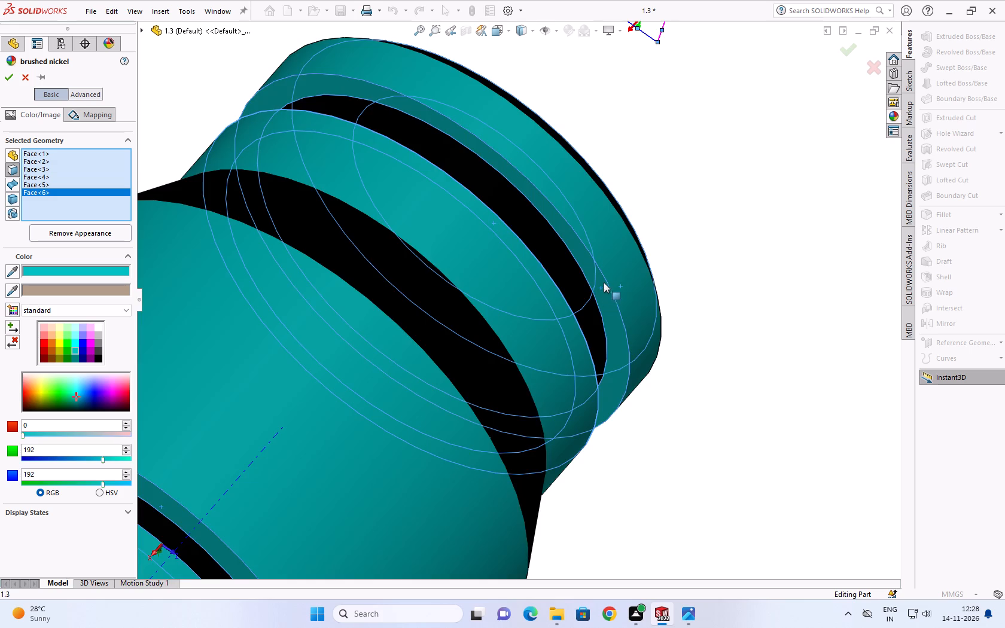
{"action": "scroll", "coordinate": [605, 282], "scroll_direction": "up", "scroll_amount": 3}
{"action": "middle_click_drag", "start_coordinate": [607, 272], "coordinate": [513, 430]}
{"action": "scroll", "coordinate": [506, 395], "scroll_direction": "up", "scroll_amount": 4}
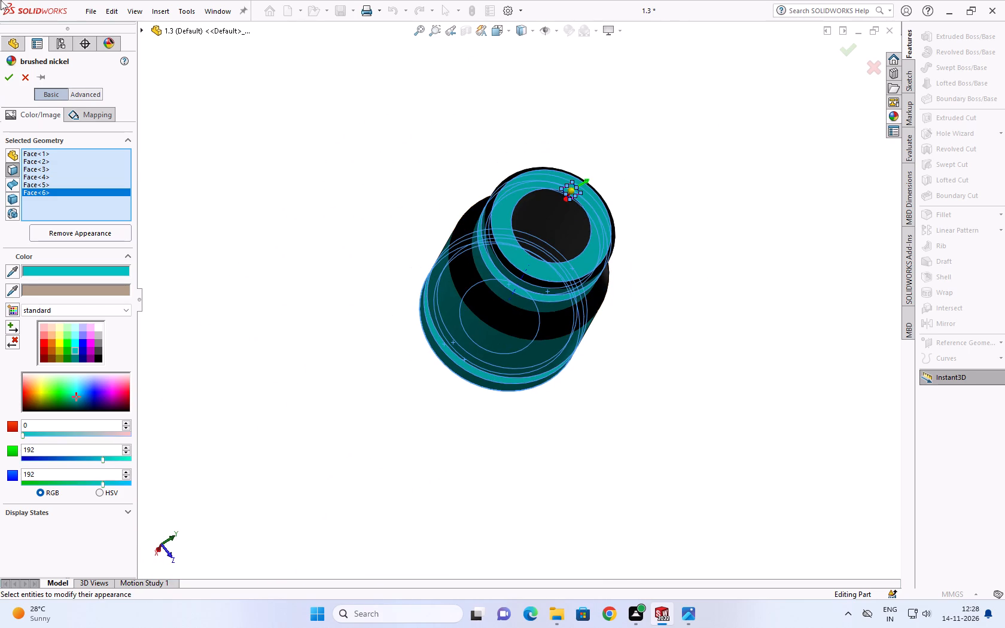
{"action": "left_click", "coordinate": [3, 77]}
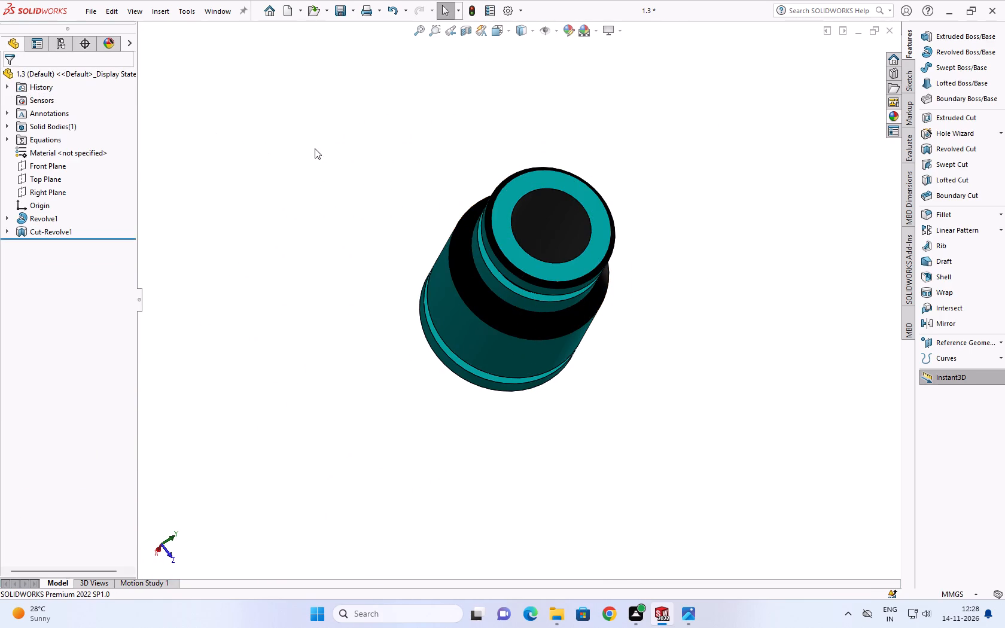
Inspect the recoloured end faces and groove walls from angled views of both ends.
{"action": "left_click", "coordinate": [316, 148]}
{"action": "scroll", "coordinate": [363, 188], "scroll_direction": "up", "scroll_amount": 1}
{"action": "middle_click_drag", "start_coordinate": [363, 188], "coordinate": [489, 134]}
{"action": "scroll", "coordinate": [504, 190], "scroll_direction": "down", "scroll_amount": 2}
{"action": "middle_click", "coordinate": [525, 246]}
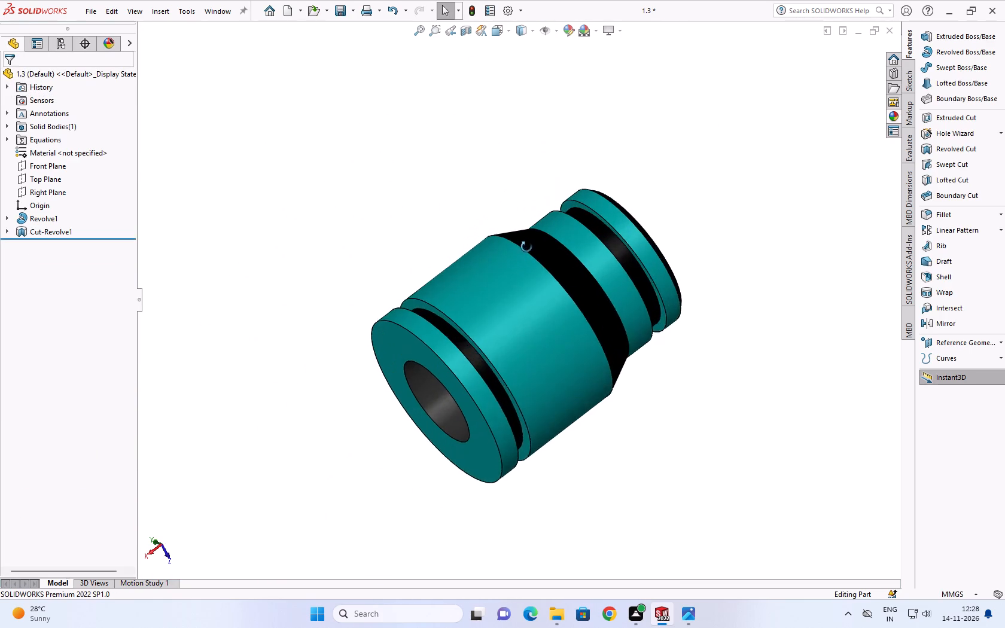
{"action": "scroll", "coordinate": [530, 254], "scroll_direction": "down", "scroll_amount": 4}
{"action": "scroll", "coordinate": [537, 280], "scroll_direction": "up", "scroll_amount": 3}
{"action": "left_click", "coordinate": [440, 207]}
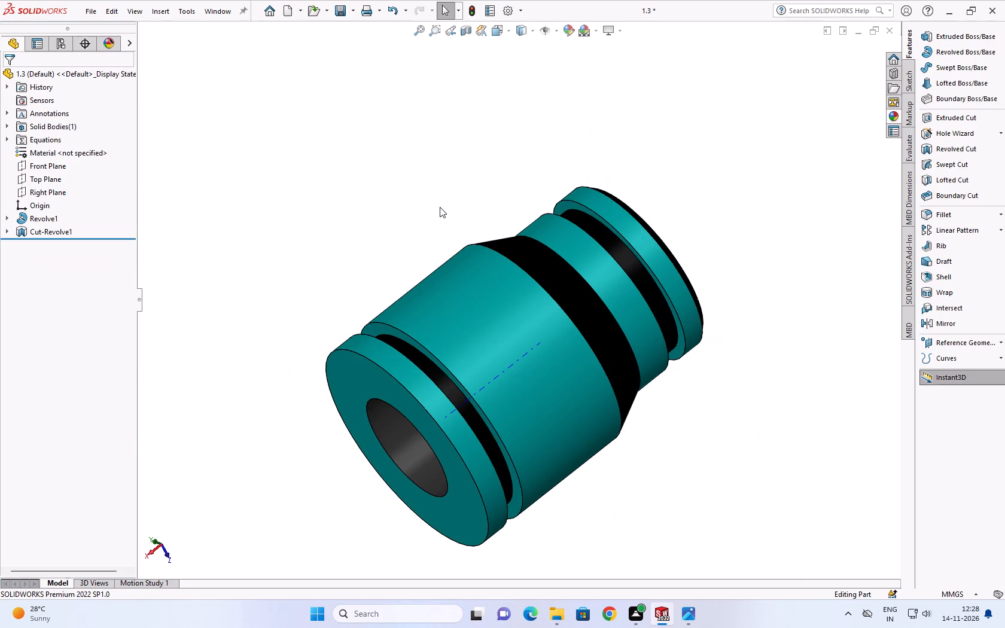
{"action": "scroll", "coordinate": [630, 257], "scroll_direction": "down", "scroll_amount": 2}
{"action": "middle_click_drag", "start_coordinate": [618, 293], "coordinate": [590, 393]}
{"action": "scroll", "coordinate": [592, 371], "scroll_direction": "up", "scroll_amount": 4}
{"action": "scroll", "coordinate": [587, 314], "scroll_direction": "down", "scroll_amount": 1}
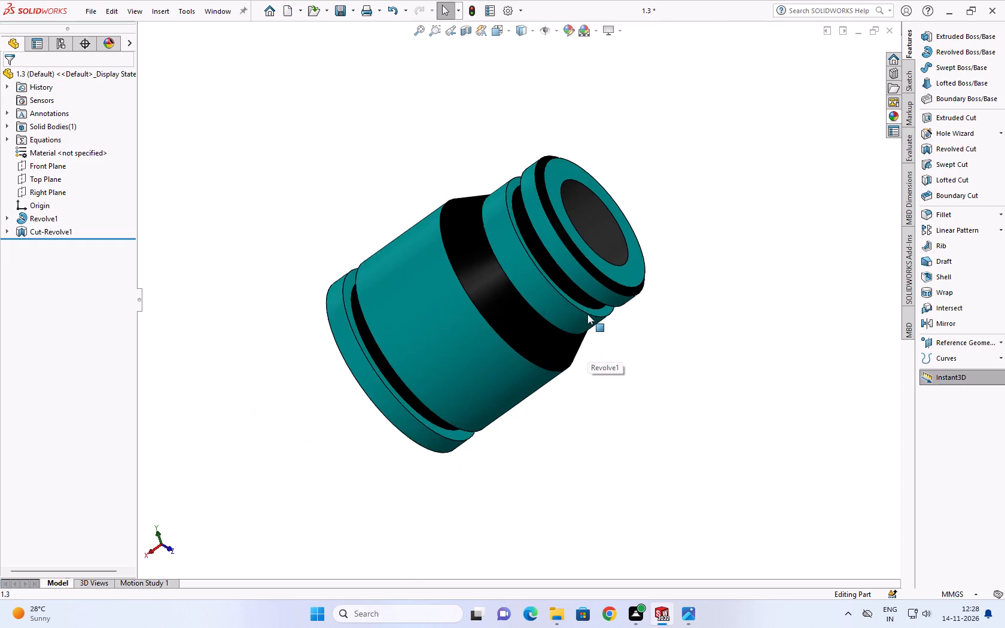
{"action": "scroll", "coordinate": [587, 314], "scroll_direction": "down", "scroll_amount": 4}
{"action": "scroll", "coordinate": [565, 313], "scroll_direction": "up", "scroll_amount": 2}
{"action": "middle_click_drag", "start_coordinate": [565, 313], "coordinate": [644, 408]}
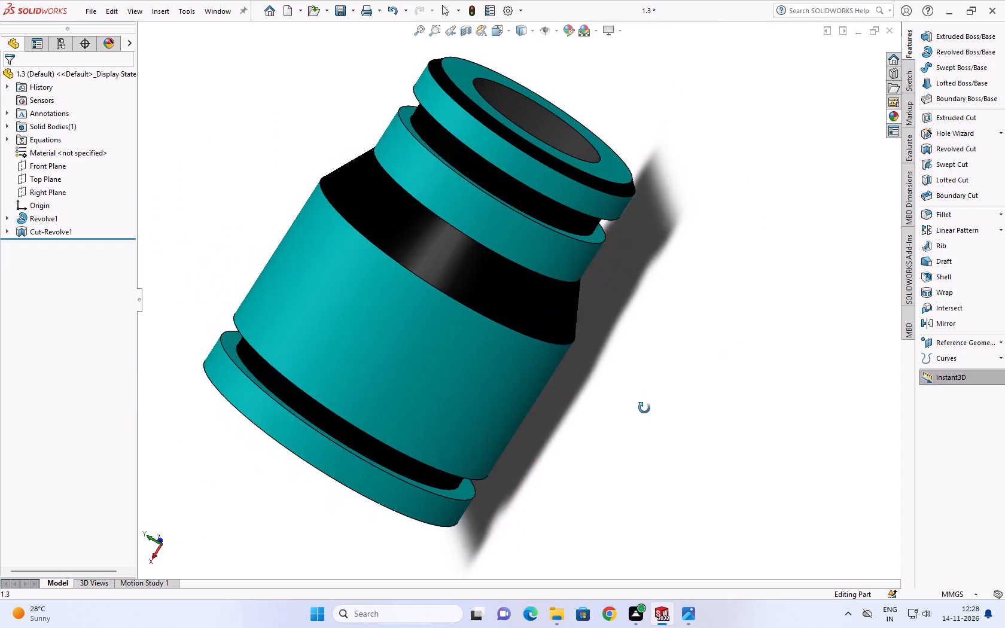
{"action": "middle_click_drag", "start_coordinate": [644, 408], "coordinate": [639, 405]}
{"action": "middle_click", "coordinate": [640, 405]}
{"action": "middle_click", "coordinate": [641, 404]}
{"action": "scroll", "coordinate": [641, 403], "scroll_direction": "up", "scroll_amount": 1}
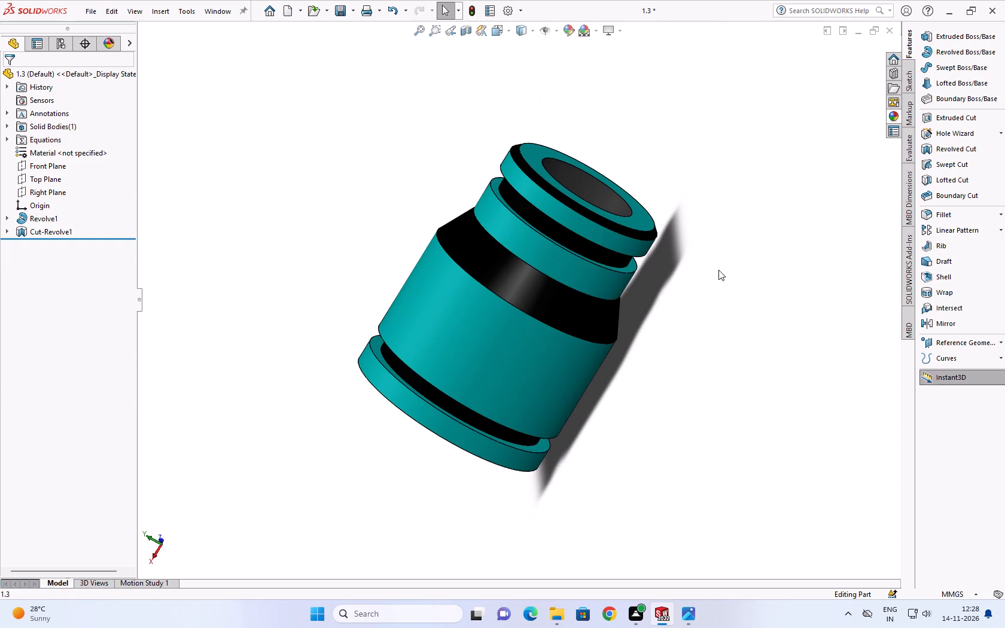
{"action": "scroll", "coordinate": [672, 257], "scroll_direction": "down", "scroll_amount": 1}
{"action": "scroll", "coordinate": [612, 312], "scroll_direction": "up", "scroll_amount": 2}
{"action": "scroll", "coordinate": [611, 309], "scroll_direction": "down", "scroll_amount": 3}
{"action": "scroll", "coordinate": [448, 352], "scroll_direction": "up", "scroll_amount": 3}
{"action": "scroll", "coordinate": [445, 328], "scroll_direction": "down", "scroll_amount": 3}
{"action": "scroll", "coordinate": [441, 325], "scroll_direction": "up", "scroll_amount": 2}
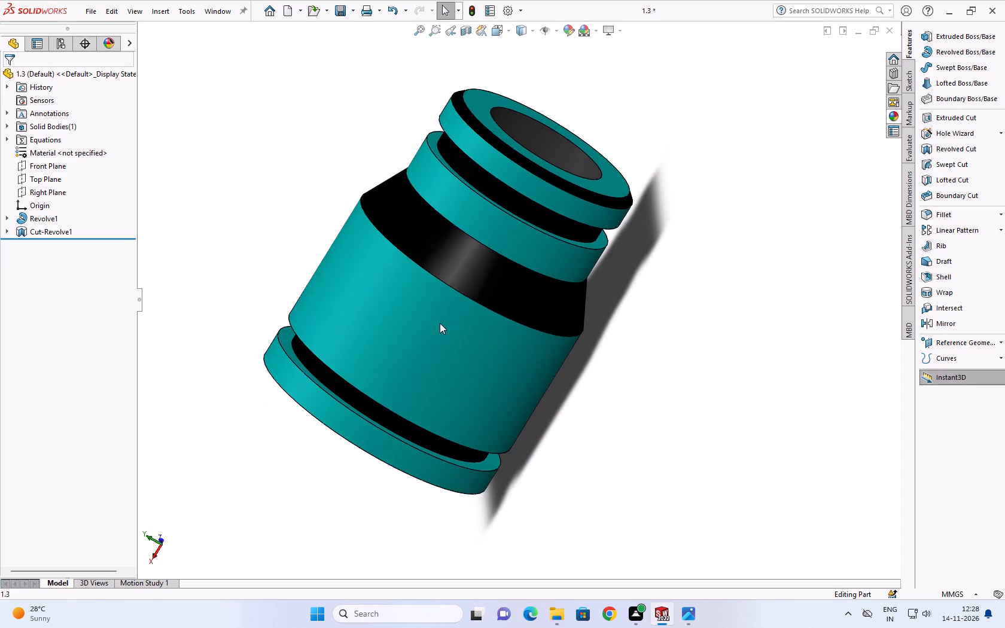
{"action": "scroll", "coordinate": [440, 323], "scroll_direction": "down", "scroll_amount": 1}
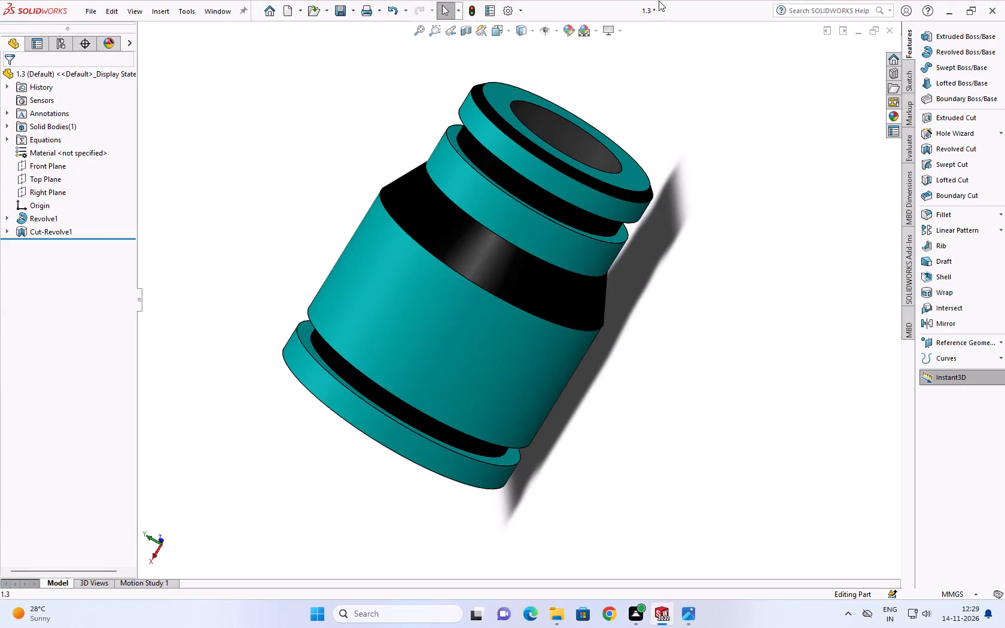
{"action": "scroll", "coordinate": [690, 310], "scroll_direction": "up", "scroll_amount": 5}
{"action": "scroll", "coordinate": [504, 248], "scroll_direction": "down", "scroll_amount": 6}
Review the teal and black part all round, including its side profile and both bored ends.
{"action": "middle_click_drag", "start_coordinate": [510, 279], "coordinate": [628, 514]}
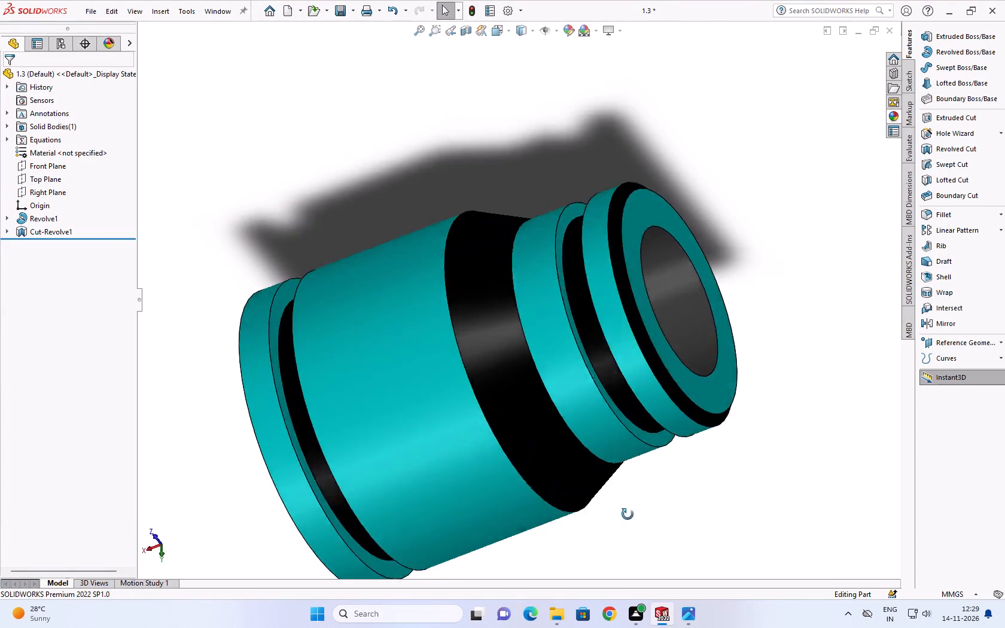
{"action": "middle_click_drag", "start_coordinate": [628, 514], "coordinate": [797, 453]}
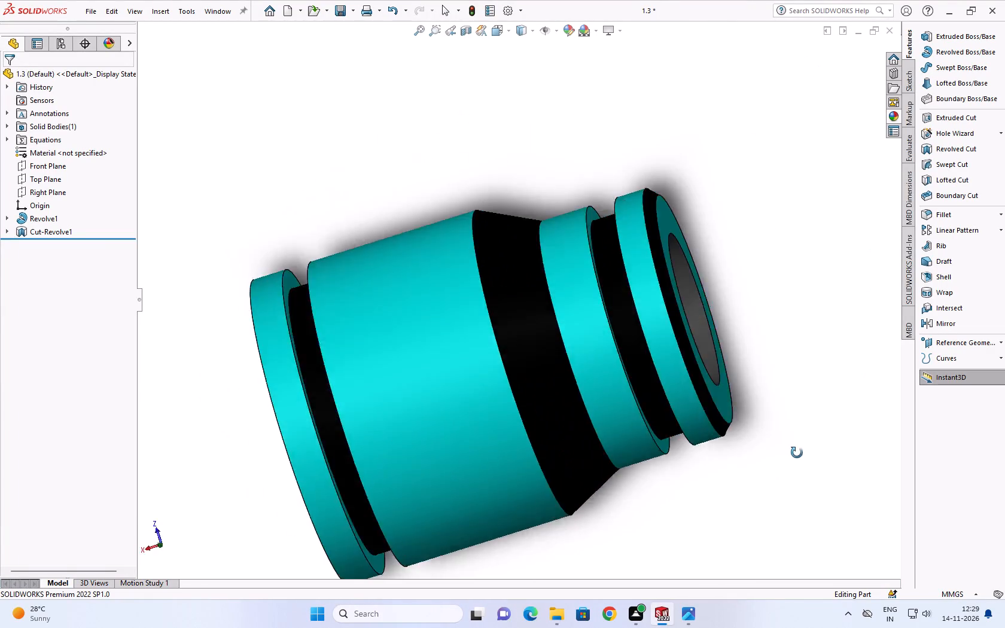
{"action": "middle_click_drag", "start_coordinate": [797, 453], "coordinate": [744, 306]}
{"action": "scroll", "coordinate": [742, 312], "scroll_direction": "up", "scroll_amount": 3}
{"action": "scroll", "coordinate": [480, 344], "scroll_direction": "up", "scroll_amount": 2}
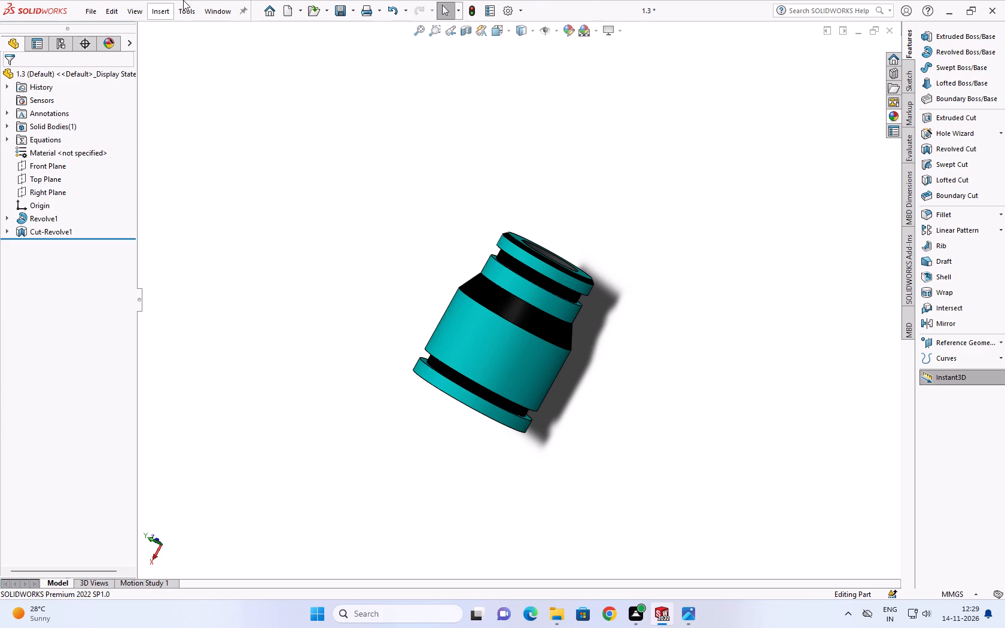
{"action": "scroll", "coordinate": [765, 216], "scroll_direction": "down", "scroll_amount": 4}
{"action": "scroll", "coordinate": [461, 349], "scroll_direction": "up", "scroll_amount": 8}
{"action": "scroll", "coordinate": [452, 328], "scroll_direction": "down", "scroll_amount": 3}
{"action": "middle_click_drag", "start_coordinate": [477, 340], "coordinate": [506, 299]}
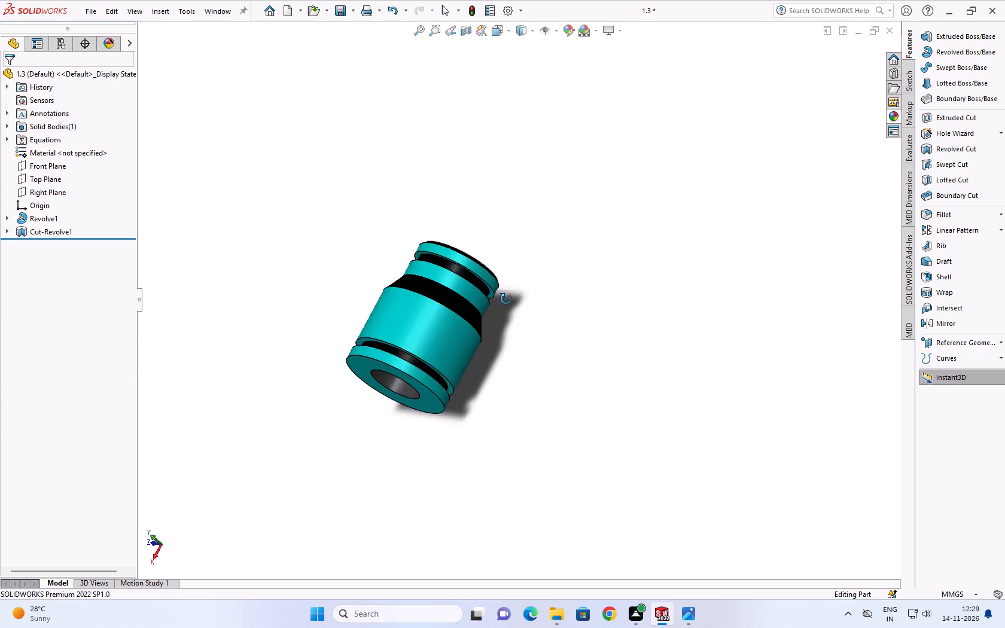
{"action": "middle_click_drag", "start_coordinate": [506, 299], "coordinate": [820, 500]}
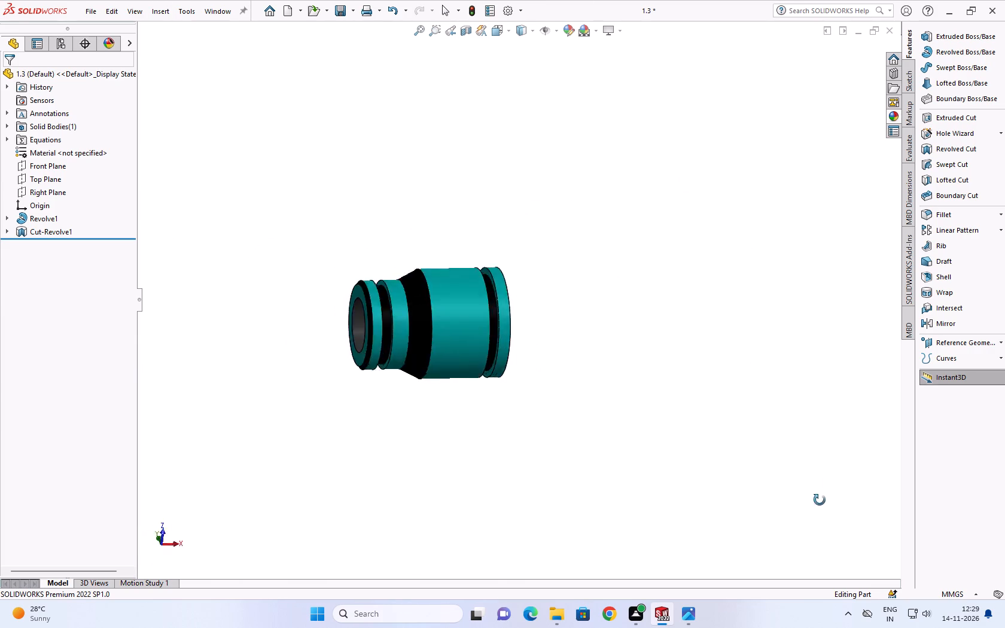
{"action": "middle_click_drag", "start_coordinate": [820, 500], "coordinate": [415, 315]}
{"action": "middle_click_drag", "start_coordinate": [415, 305], "coordinate": [721, 253]}
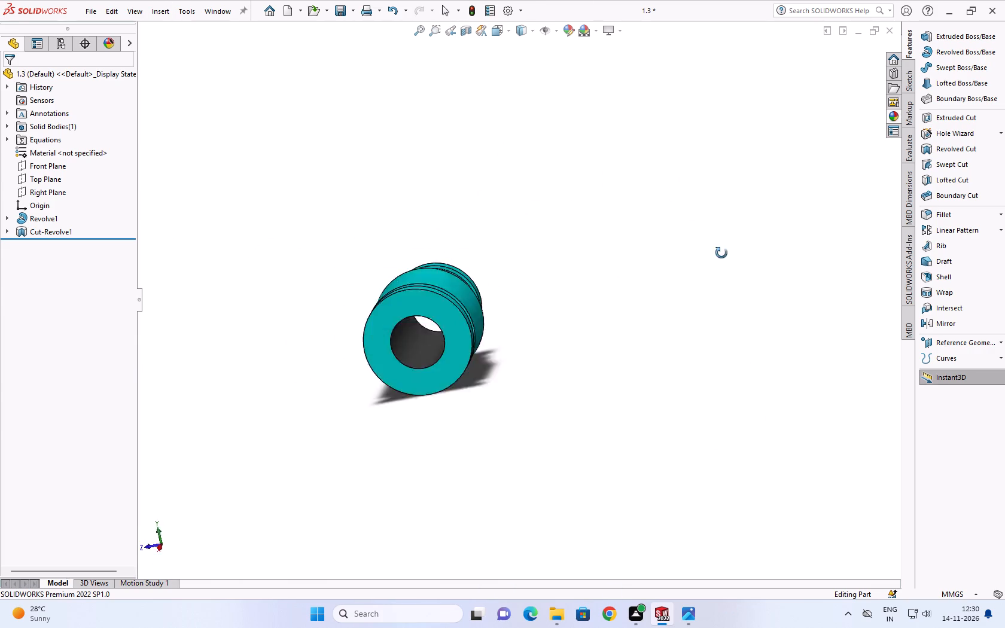
{"action": "middle_click_drag", "start_coordinate": [721, 253], "coordinate": [422, 59]}
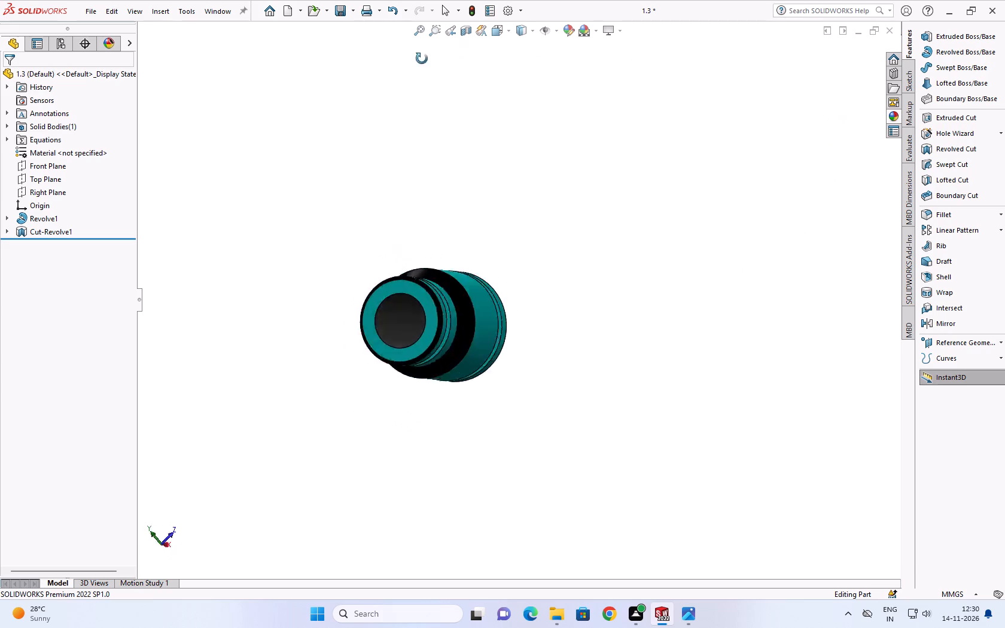
{"action": "middle_click_drag", "start_coordinate": [422, 59], "coordinate": [645, 392]}
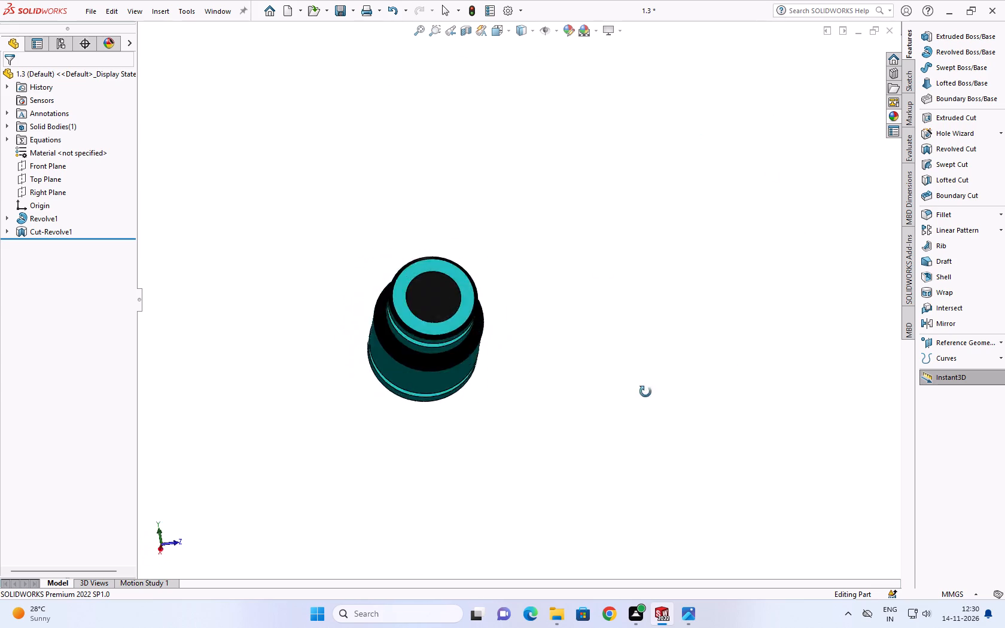
{"action": "middle_click_drag", "start_coordinate": [645, 392], "coordinate": [433, 188]}
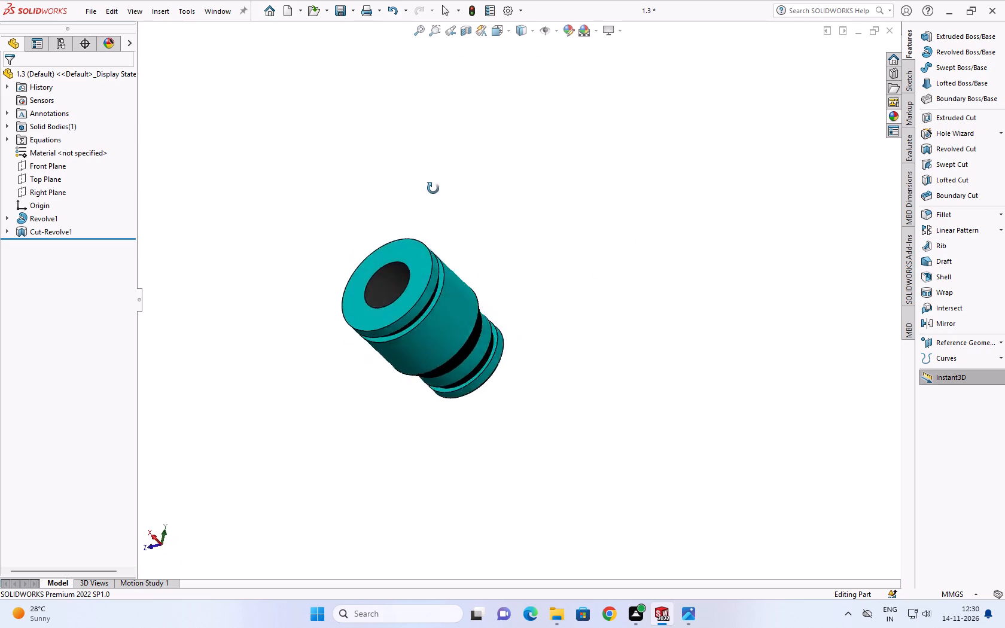
Save the recoloured part 1.3.
{"action": "middle_click_drag", "start_coordinate": [433, 188], "coordinate": [395, 575]}
{"action": "scroll", "coordinate": [389, 511], "scroll_direction": "up", "scroll_amount": 1}
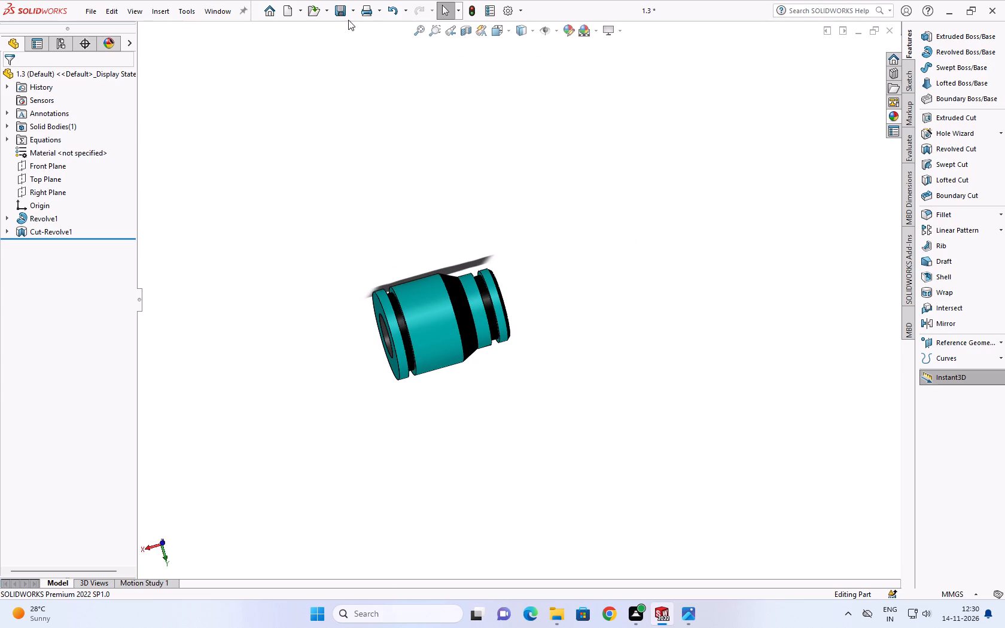
{"action": "left_click", "coordinate": [338, 12]}
Examine the saved part's bands, grooves, tapered shoulder and both bored ends from several angles and distances.
{"action": "scroll", "coordinate": [571, 350], "scroll_direction": "up", "scroll_amount": 2}
{"action": "scroll", "coordinate": [421, 393], "scroll_direction": "up", "scroll_amount": 1}
{"action": "scroll", "coordinate": [432, 367], "scroll_direction": "down", "scroll_amount": 2}
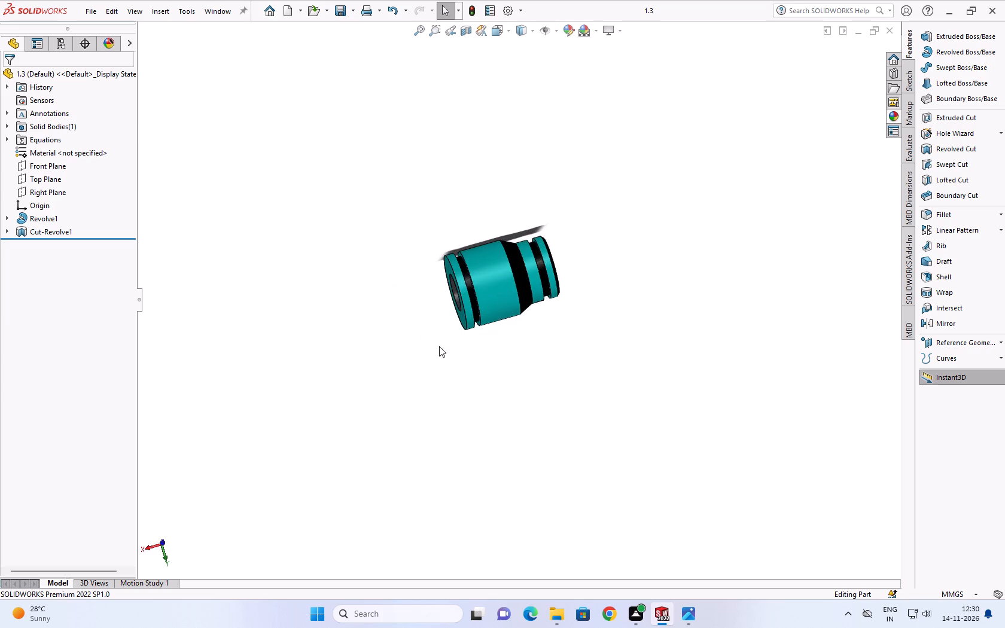
{"action": "scroll", "coordinate": [452, 312], "scroll_direction": "down", "scroll_amount": 4}
{"action": "middle_click_drag", "start_coordinate": [437, 337], "coordinate": [435, 389]}
{"action": "scroll", "coordinate": [437, 337], "scroll_direction": "down", "scroll_amount": 1}
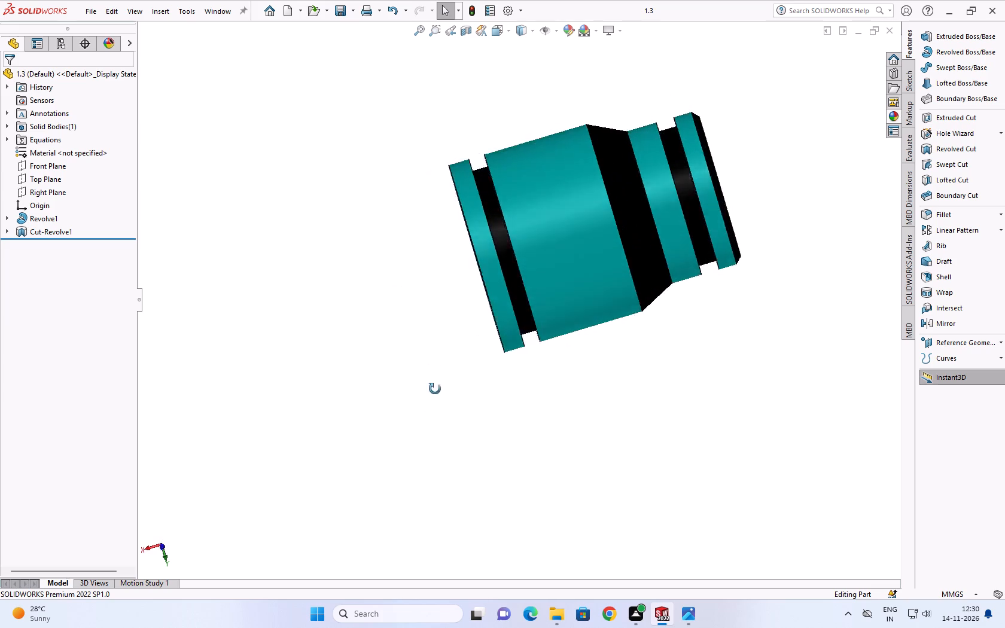
{"action": "middle_click_drag", "start_coordinate": [435, 389], "coordinate": [413, 302]}
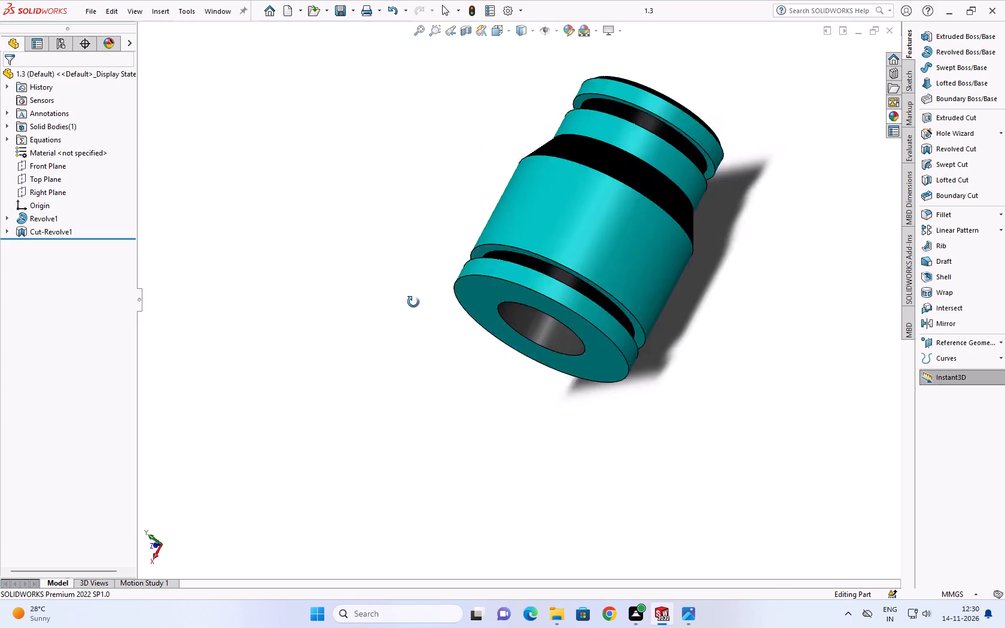
{"action": "middle_click_drag", "start_coordinate": [413, 302], "coordinate": [574, 203]}
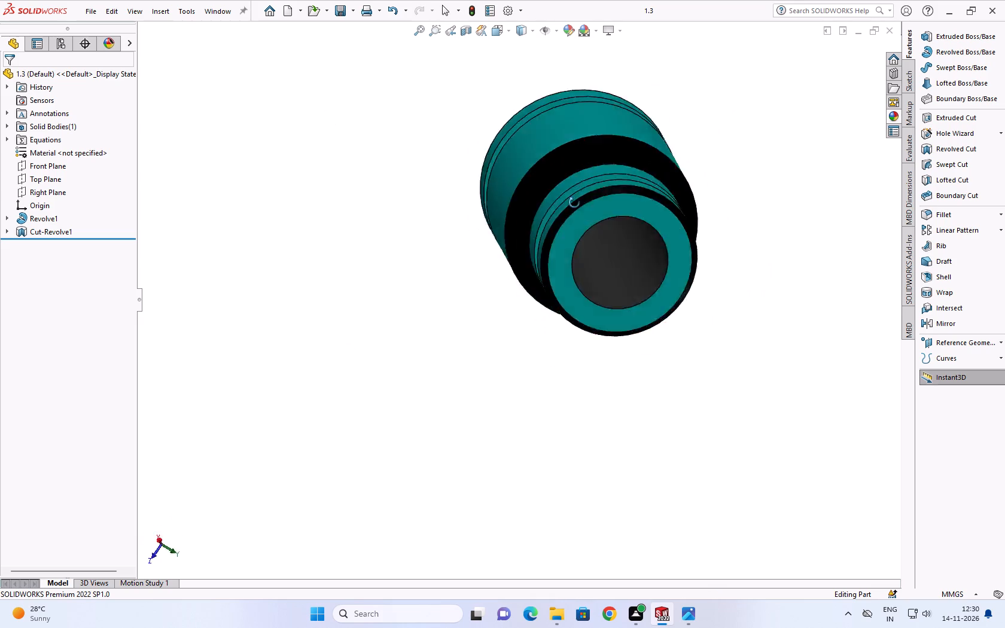
{"action": "middle_click_drag", "start_coordinate": [574, 203], "coordinate": [488, 389]}
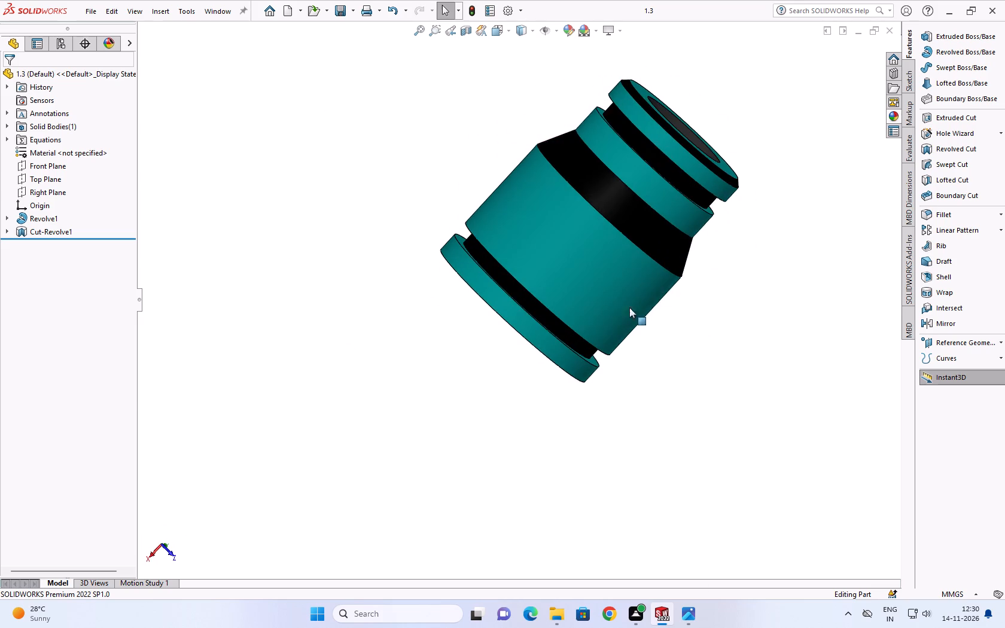
{"action": "scroll", "coordinate": [784, 114], "scroll_direction": "down", "scroll_amount": 3}
{"action": "scroll", "coordinate": [574, 207], "scroll_direction": "up", "scroll_amount": 4}
{"action": "scroll", "coordinate": [485, 279], "scroll_direction": "down", "scroll_amount": 1}
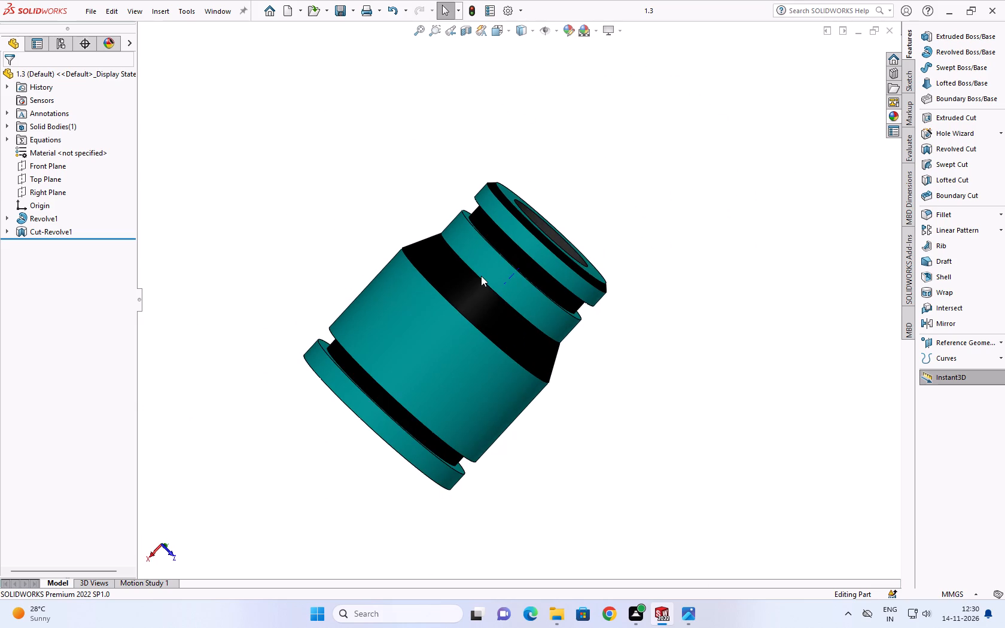
{"action": "scroll", "coordinate": [429, 310], "scroll_direction": "up", "scroll_amount": 1}
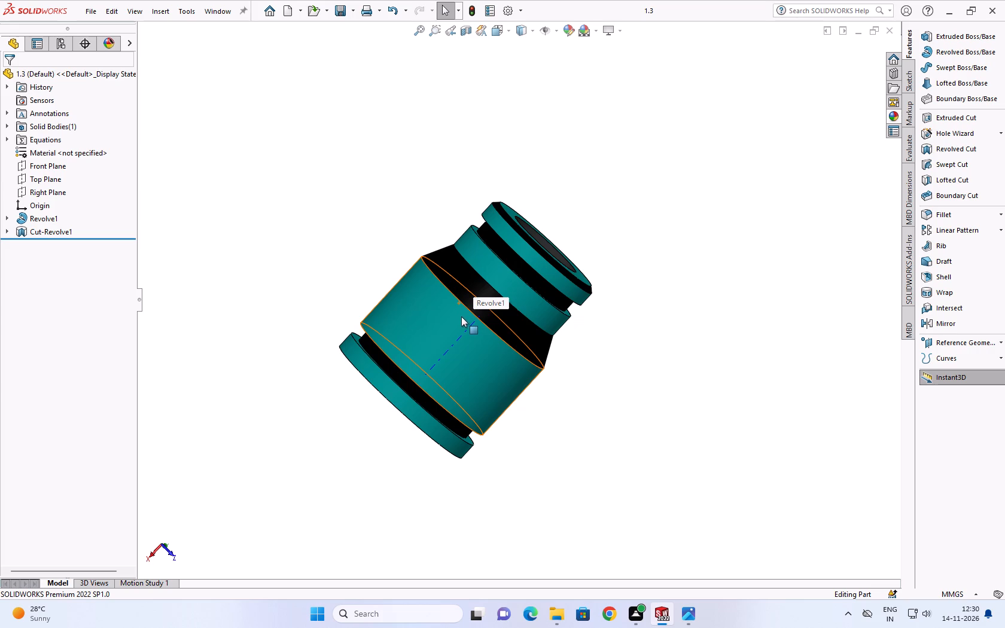
{"action": "scroll", "coordinate": [486, 325], "scroll_direction": "up", "scroll_amount": 4}
{"action": "scroll", "coordinate": [482, 321], "scroll_direction": "down", "scroll_amount": 3}
{"action": "left_click", "coordinate": [701, 282]}
{"action": "scroll", "coordinate": [482, 337], "scroll_direction": "down", "scroll_amount": 1}
{"action": "scroll", "coordinate": [482, 337], "scroll_direction": "up", "scroll_amount": 4}
{"action": "scroll", "coordinate": [483, 330], "scroll_direction": "down", "scroll_amount": 1}
{"action": "middle_click_drag", "start_coordinate": [483, 328], "coordinate": [896, 346]}
{"action": "scroll", "coordinate": [571, 389], "scroll_direction": "down", "scroll_amount": 3}
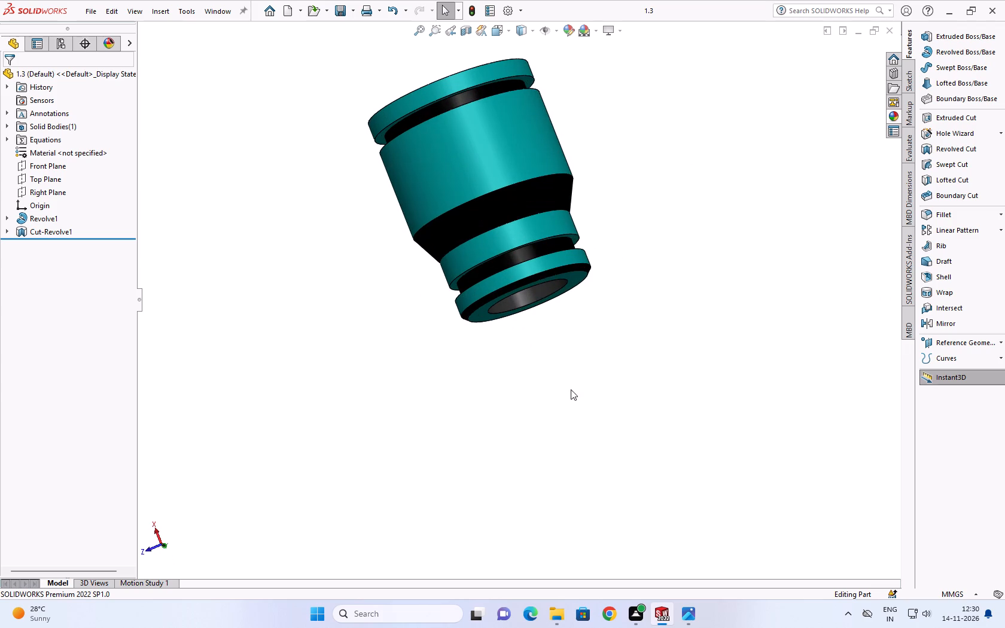